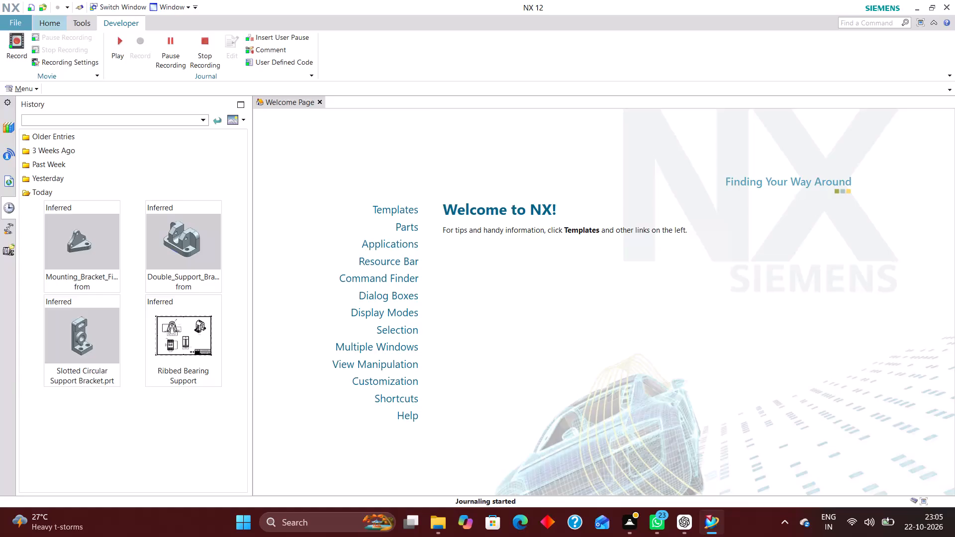
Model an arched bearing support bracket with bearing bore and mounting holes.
Create a new Model part in millimetres in the Arched Bearing Support Bracket folder inside Mechanical Components on the desktop.
left_click(4, 23)
left_click(38, 36)
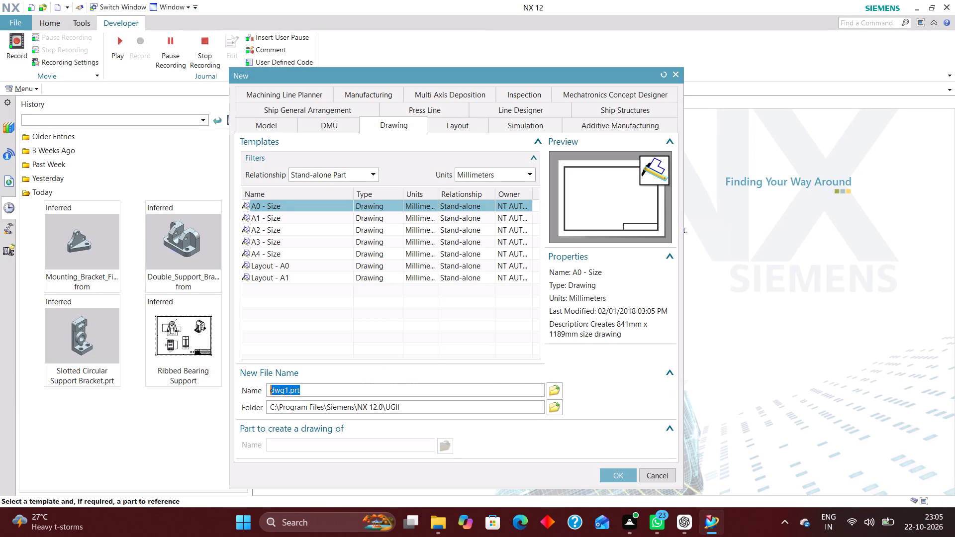
left_click(270, 121)
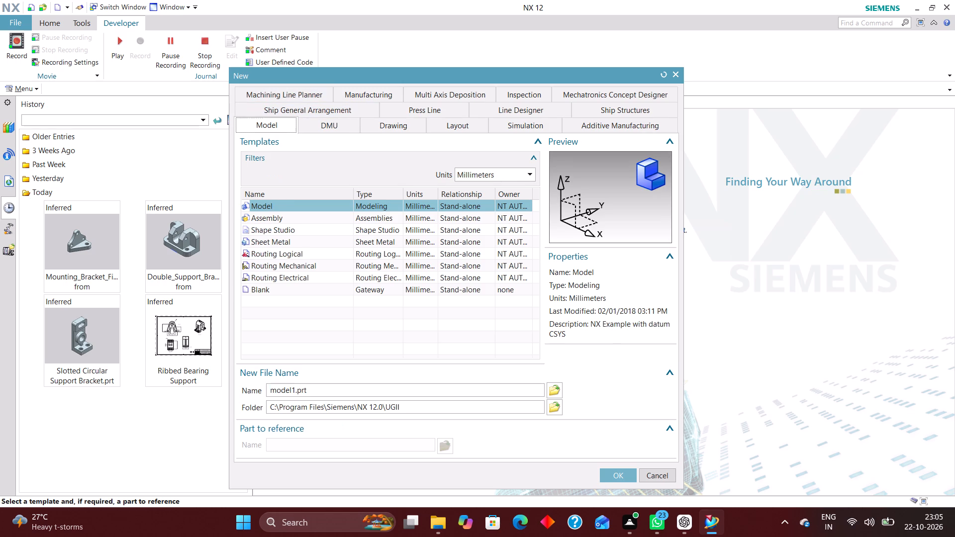
left_click(554, 405)
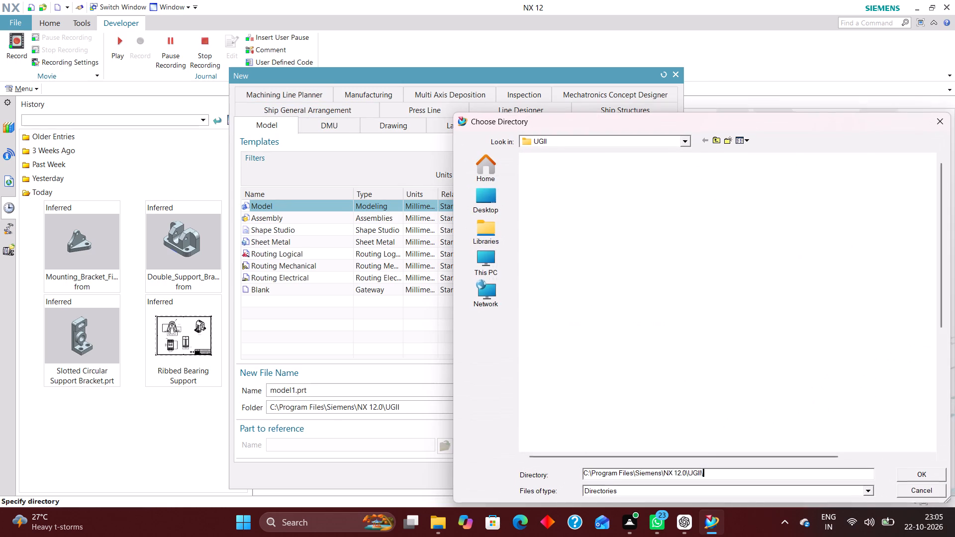
left_click(488, 203)
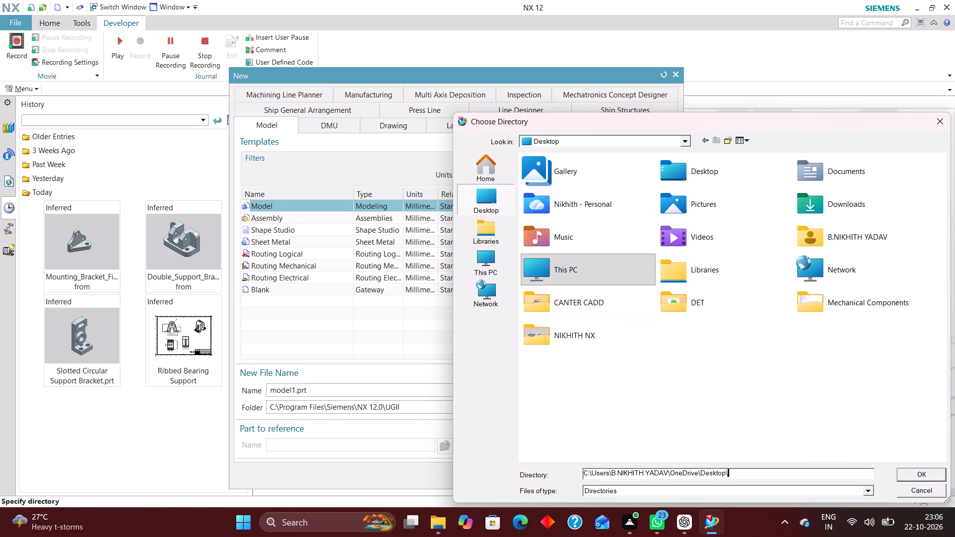
double_click(843, 316)
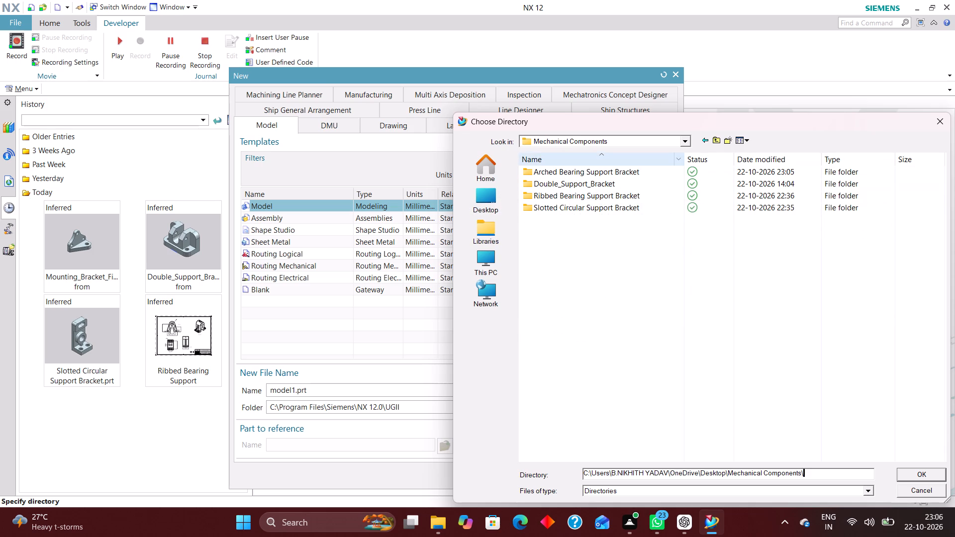
double_click(565, 169)
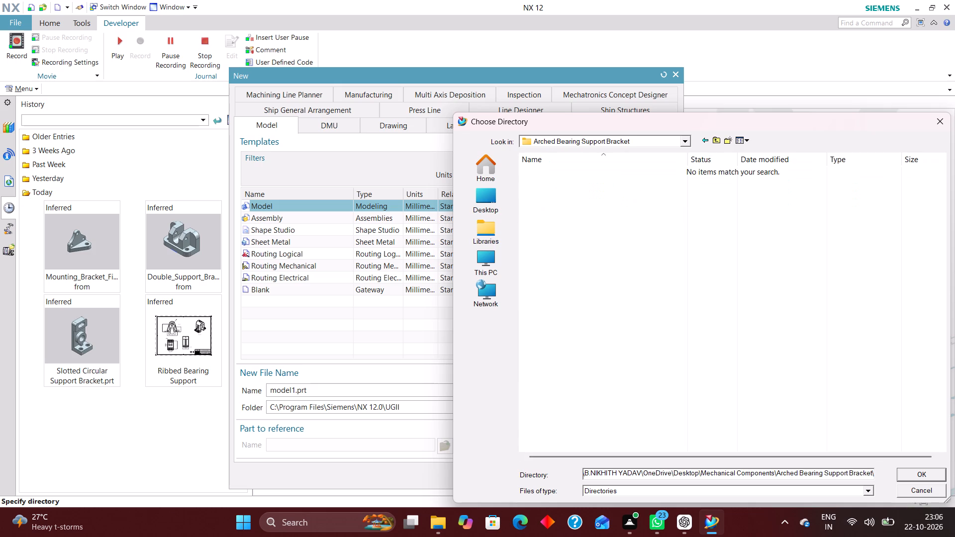
left_click(929, 473)
left_click(623, 473)
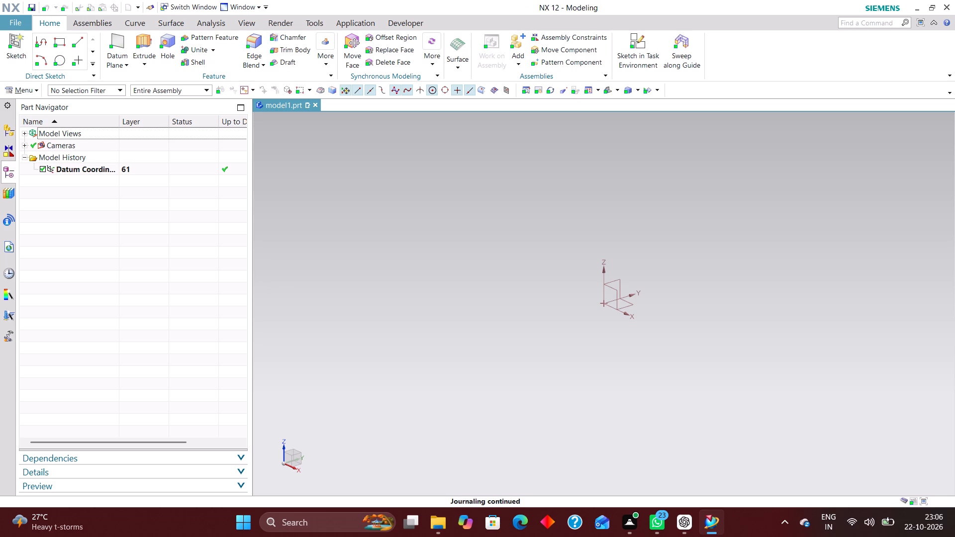
Configure the sketch preferences with Value dimension labels and with continuous auto dimensioning and auto dimension display turned off.
left_click(37, 91)
left_click(37, 214)
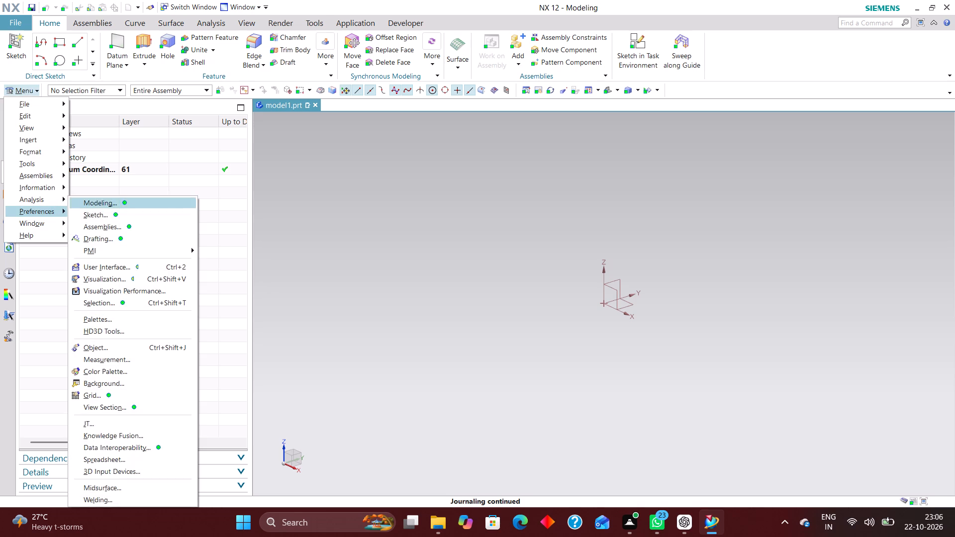
left_click(92, 214)
left_click(259, 94)
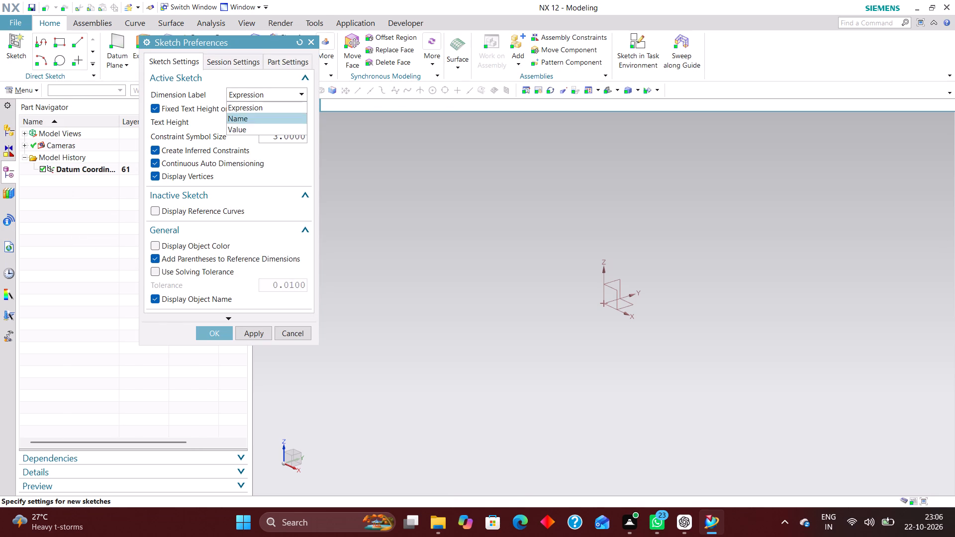
left_click(259, 127)
left_click(223, 159)
left_click(232, 66)
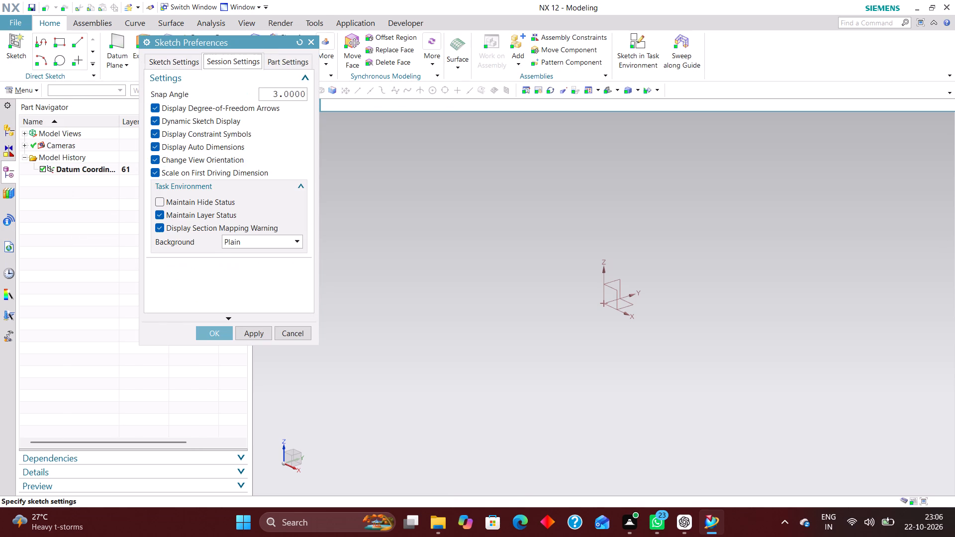
left_click(205, 150)
left_click(203, 335)
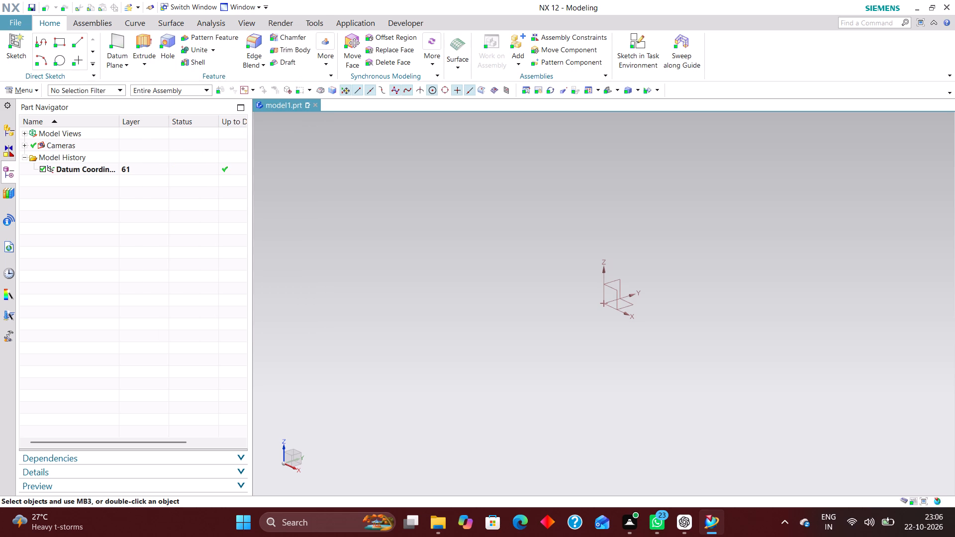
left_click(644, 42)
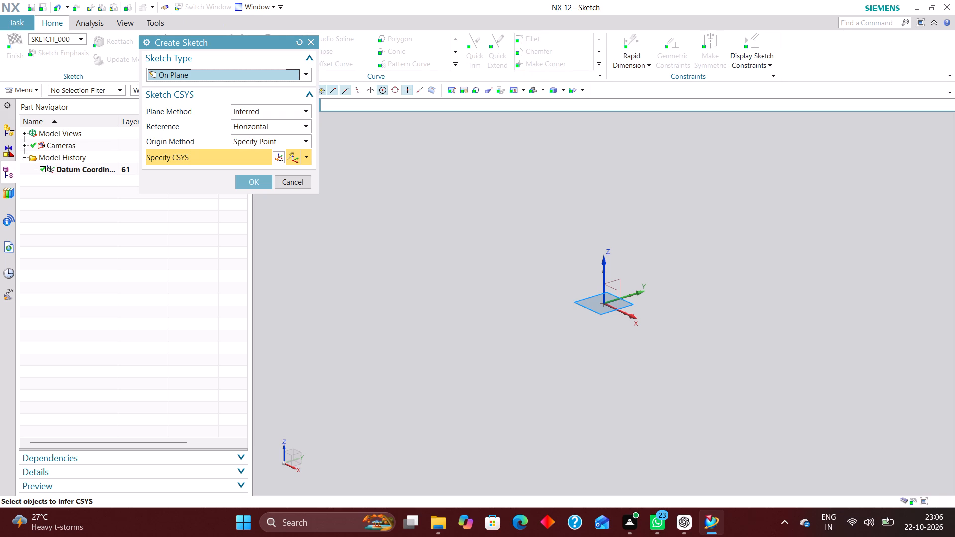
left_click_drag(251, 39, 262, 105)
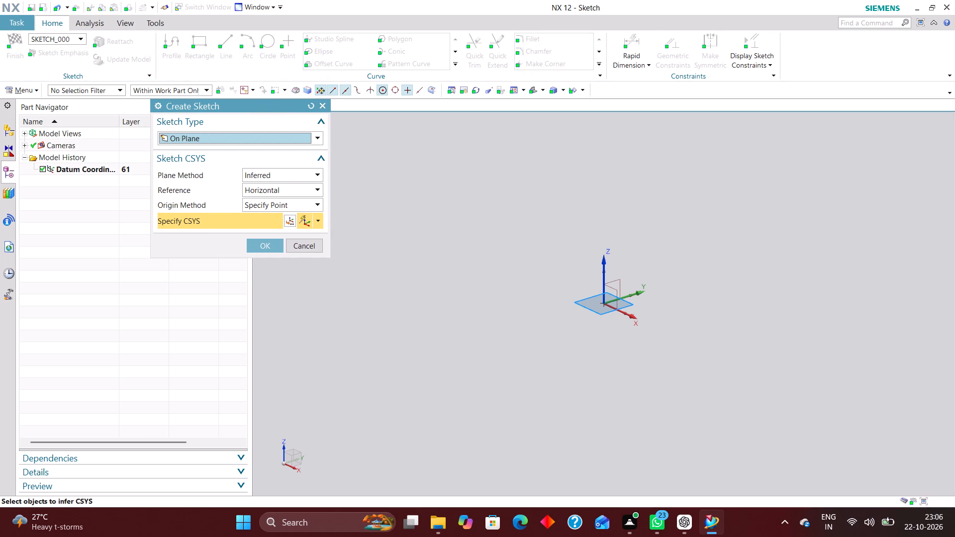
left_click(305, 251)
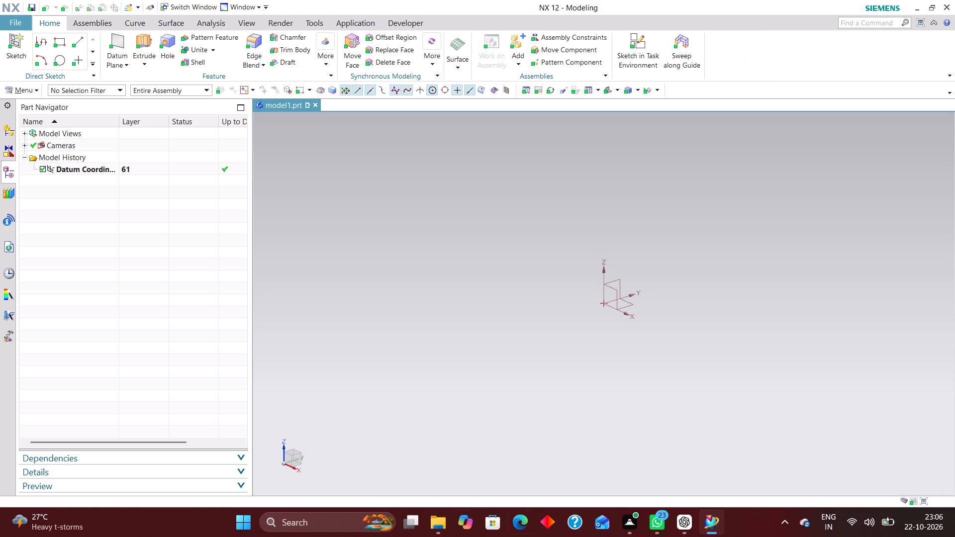
Open the Arched Bearing Support Bracket PDF from Downloads, examine the bracket's views and dimensions, and return to NX.
left_click(438, 526)
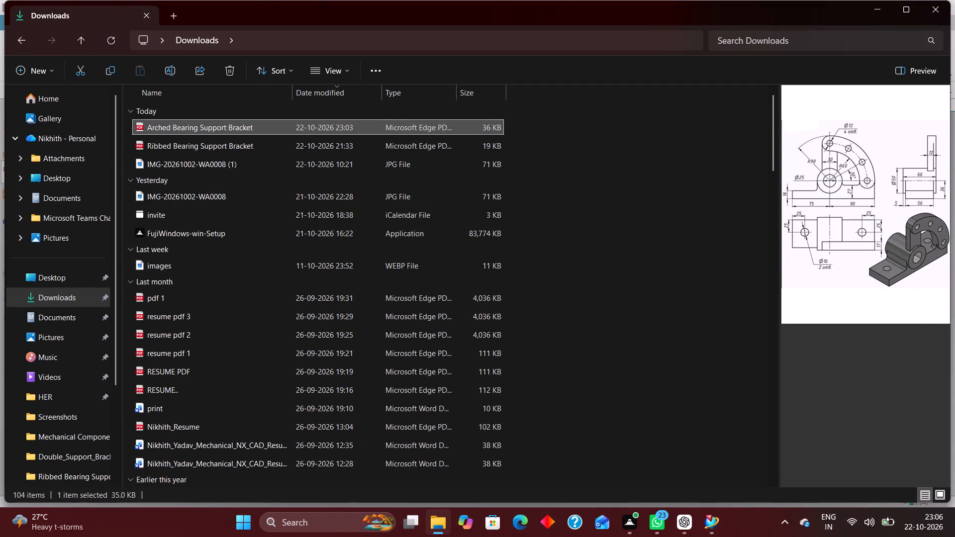
double_click(243, 128)
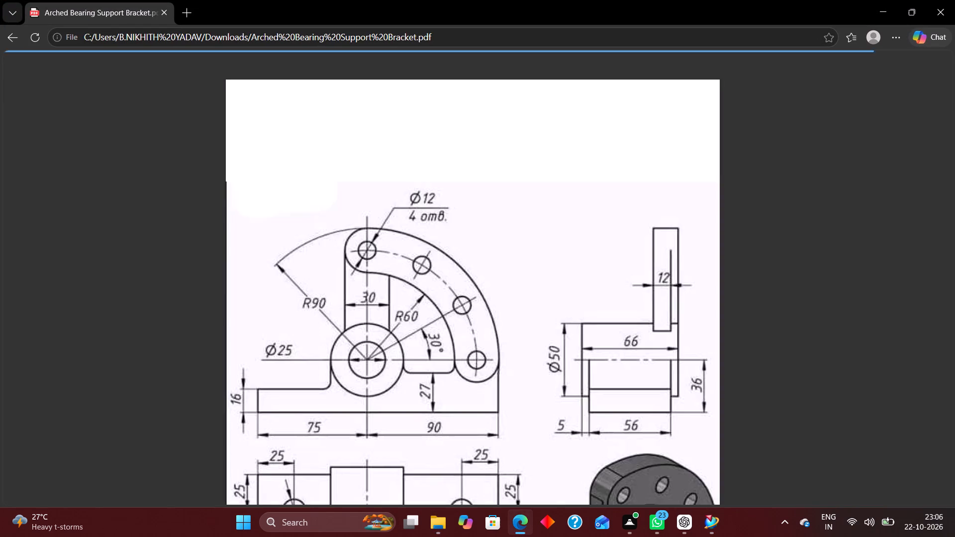
scroll(370, 232, "down", 6)
scroll(382, 263, "up", 2)
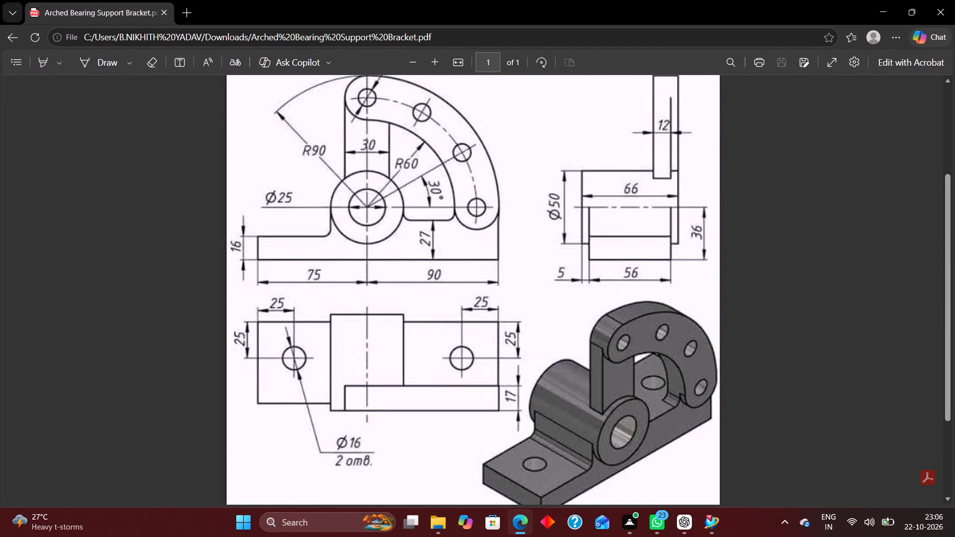
left_click(414, 60)
left_click(414, 60)
scroll(440, 291, "down", 2)
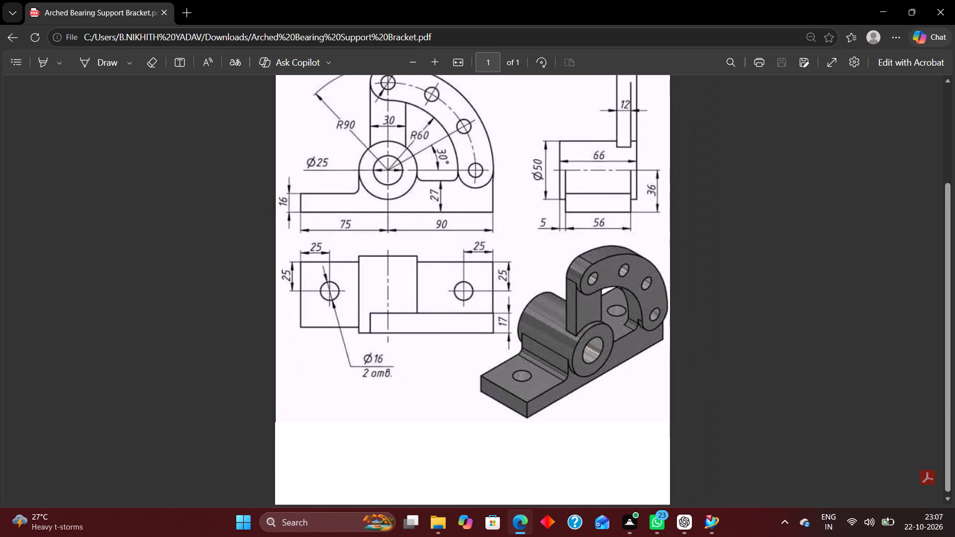
scroll(442, 288, "up", 5)
scroll(508, 187, "down", 1)
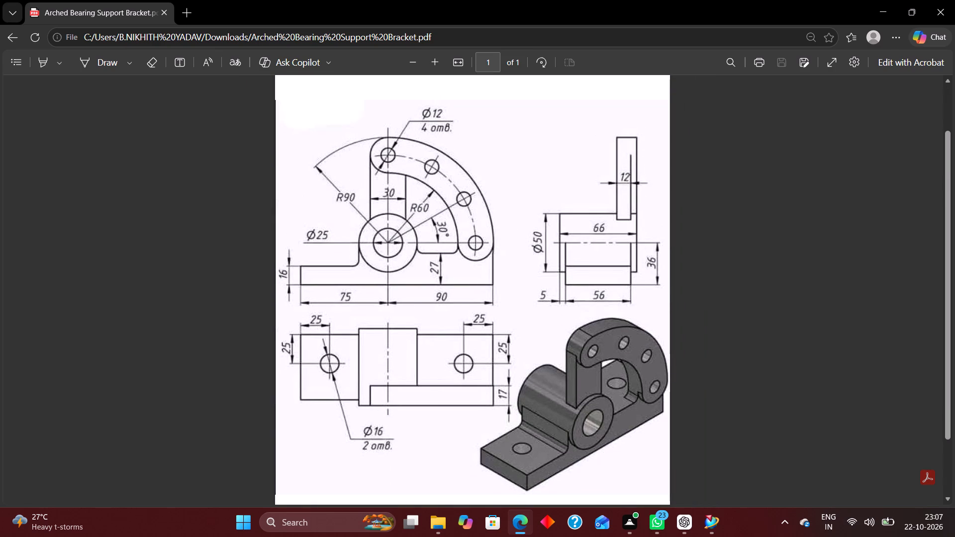
left_click(413, 64)
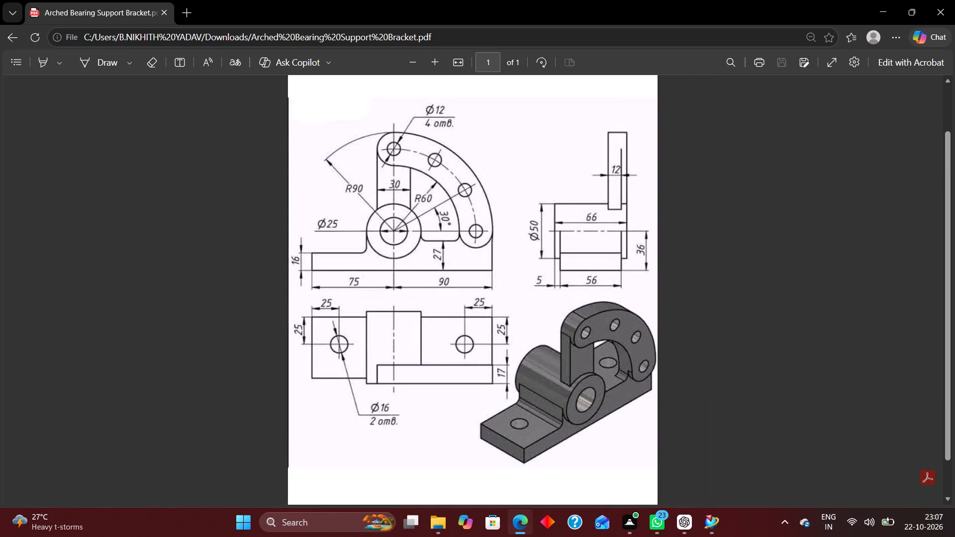
left_click(413, 63)
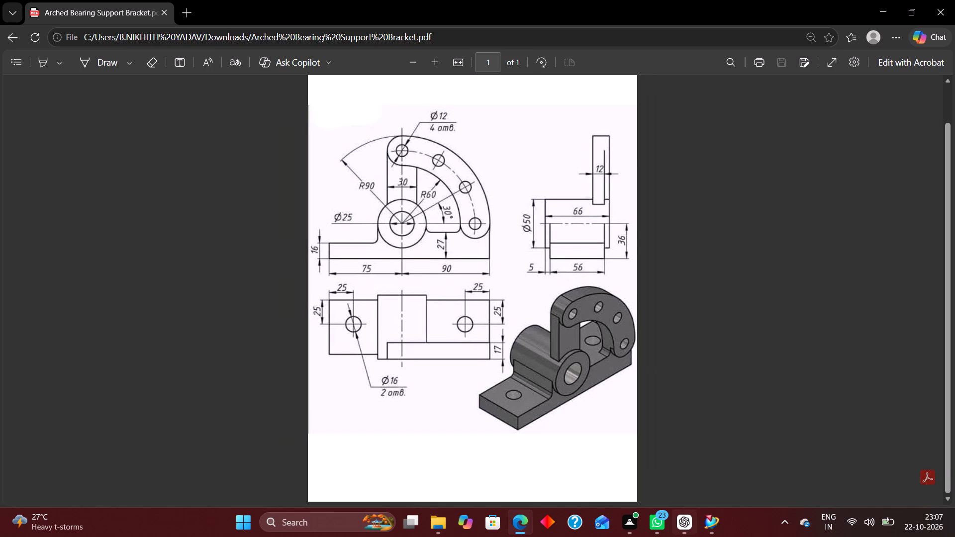
left_click(717, 527)
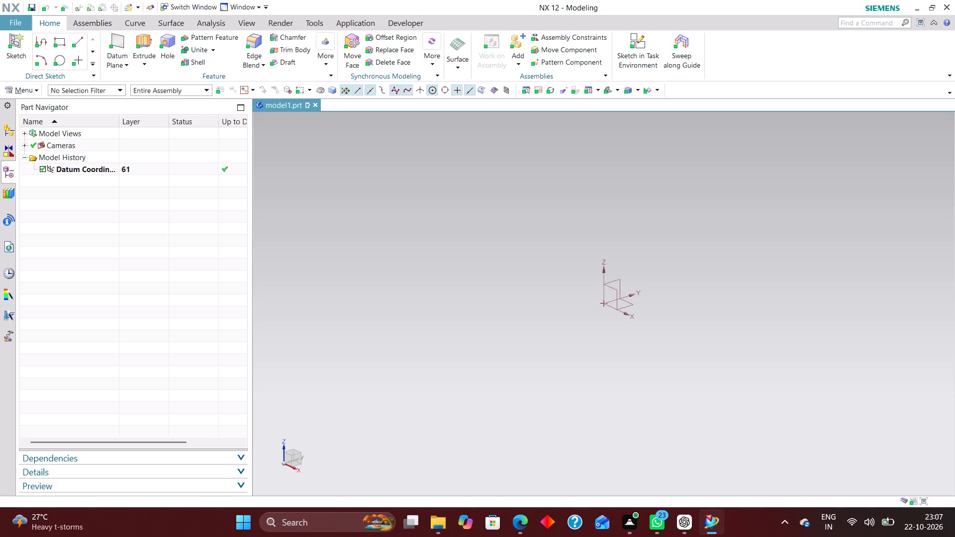
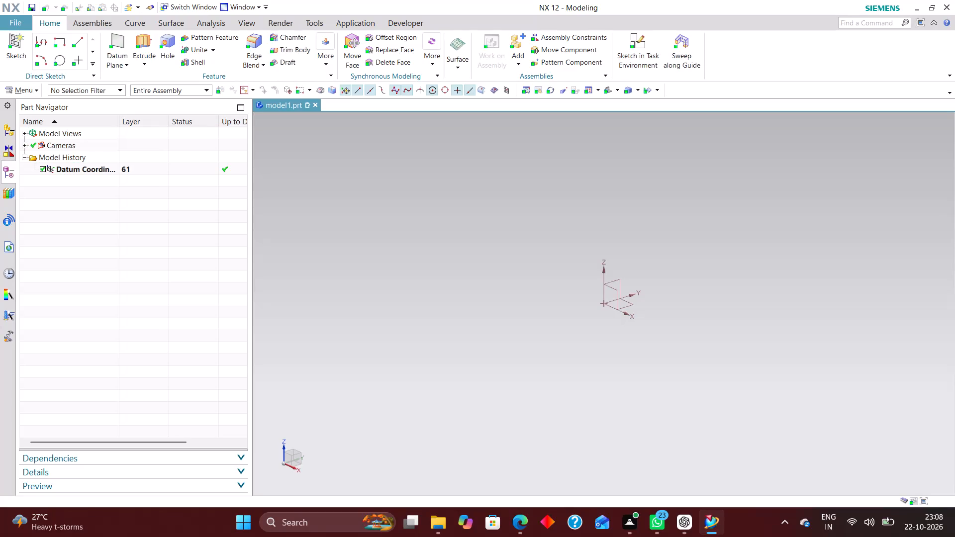
Create a sketch on the datum YZ plane in the sketch task environment.
left_click(639, 43)
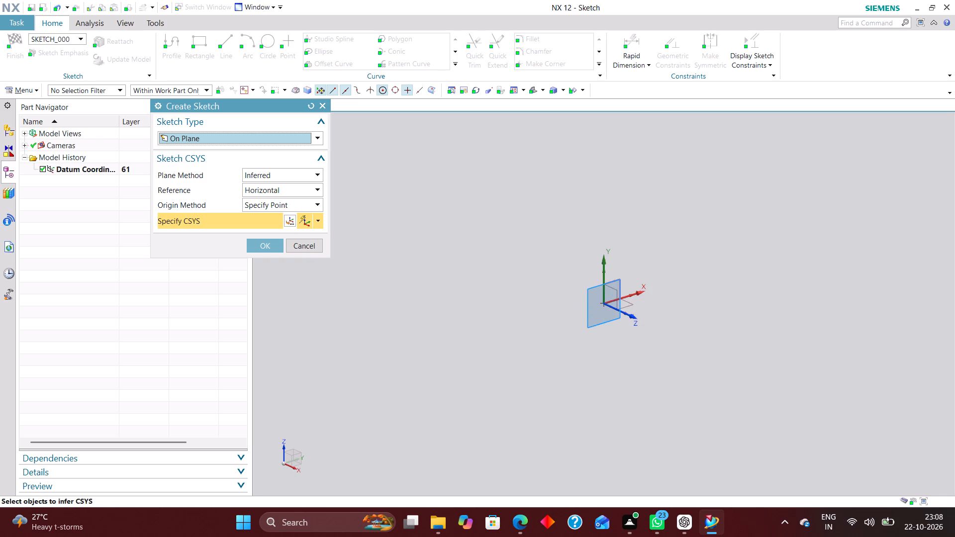
left_click(617, 276)
left_click(260, 246)
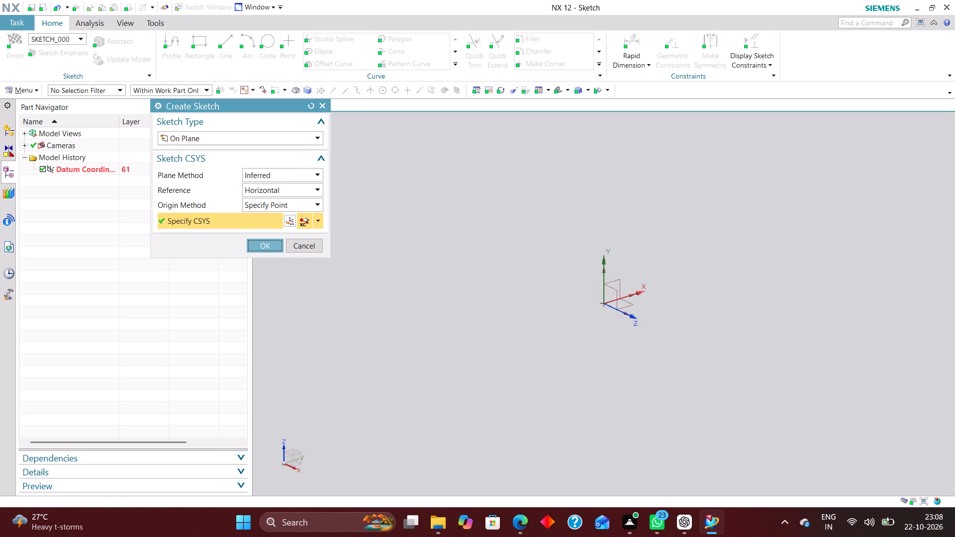
Draw a horizontal base line about 184 mm long, with a vertical line rising from each end, the right one about 36 mm.
left_click(227, 45)
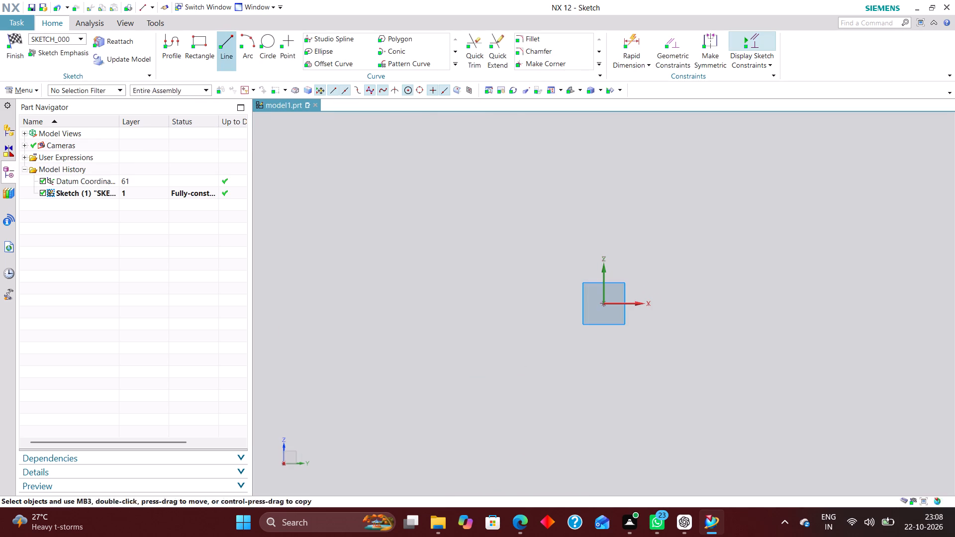
left_click(458, 313)
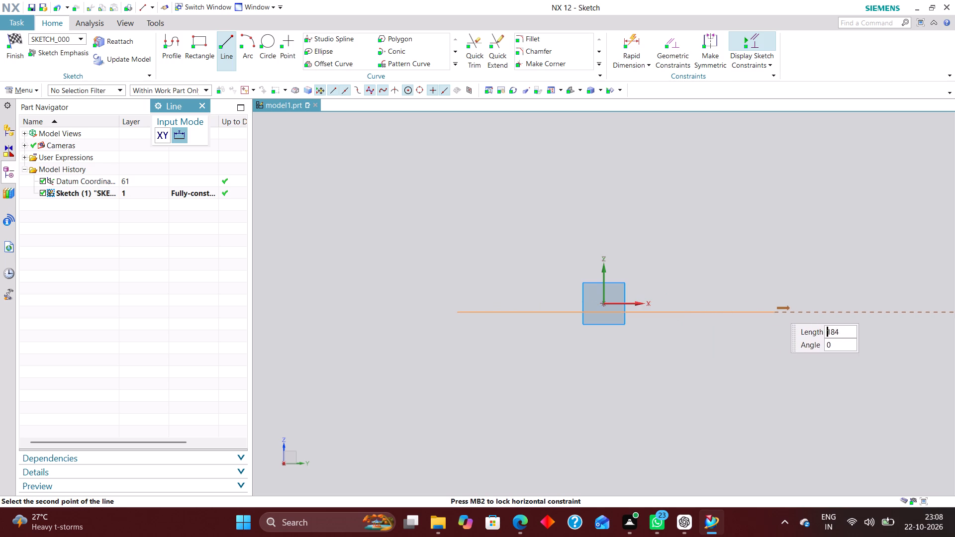
left_click(774, 307)
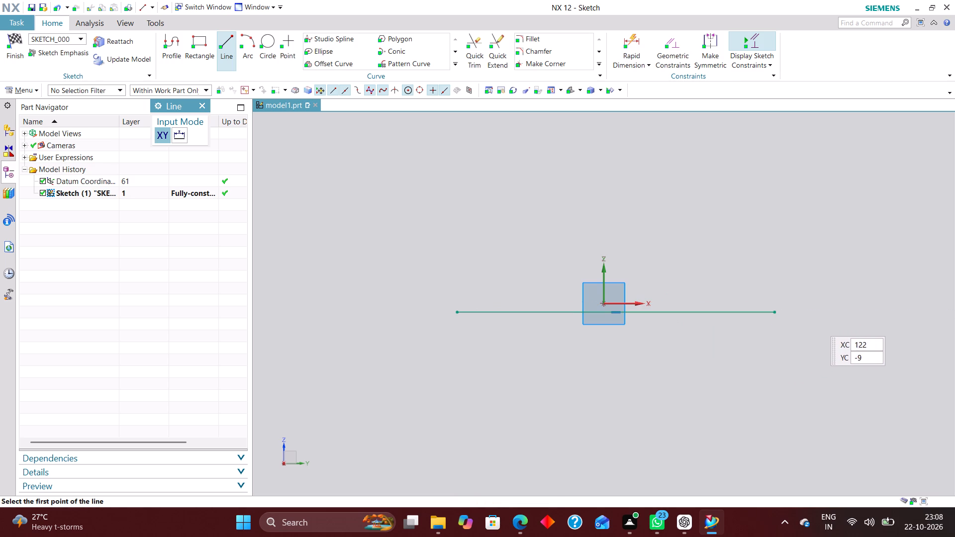
left_click(774, 312)
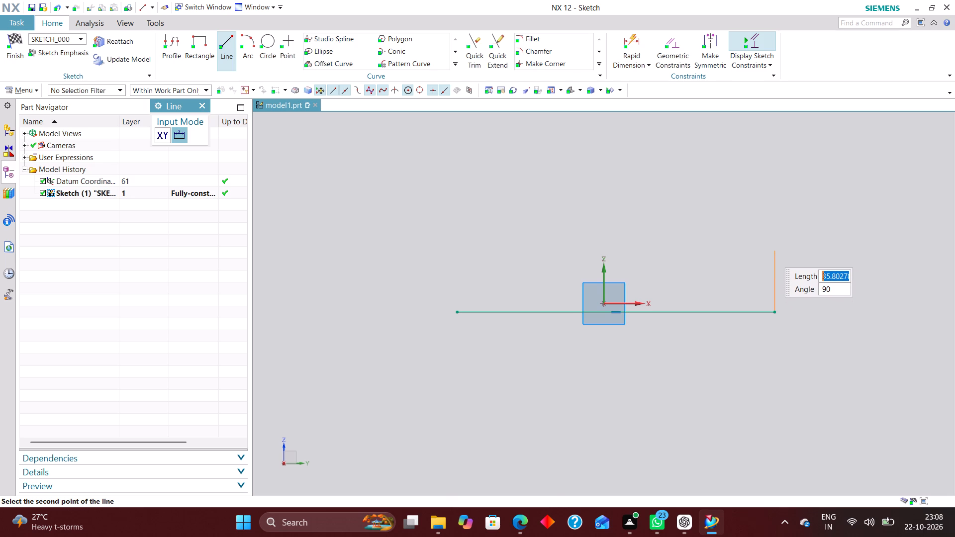
left_click(768, 251)
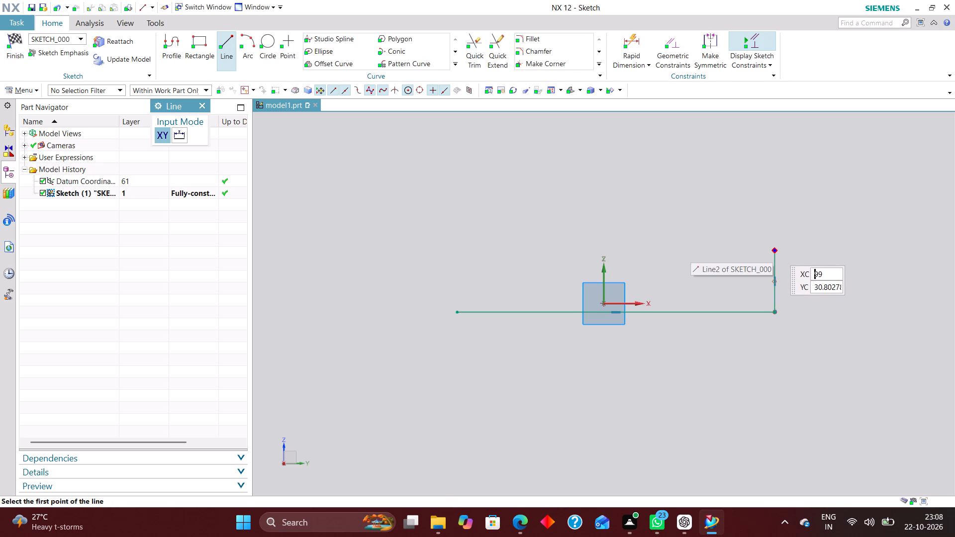
left_click(459, 313)
left_click(455, 268)
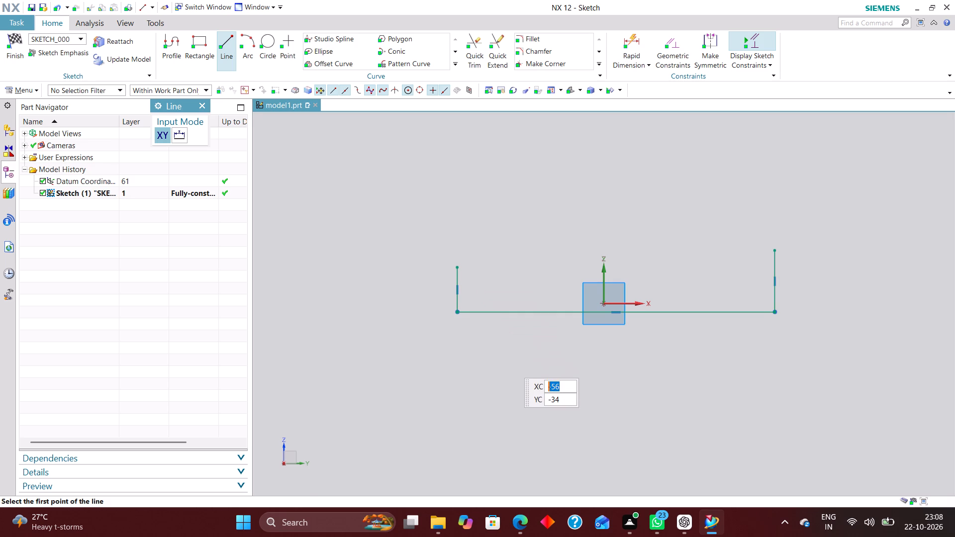
Dimension the left vertical line 75 mm and the right vertical line 90 mm from the sketch's vertical axis.
left_click(643, 43)
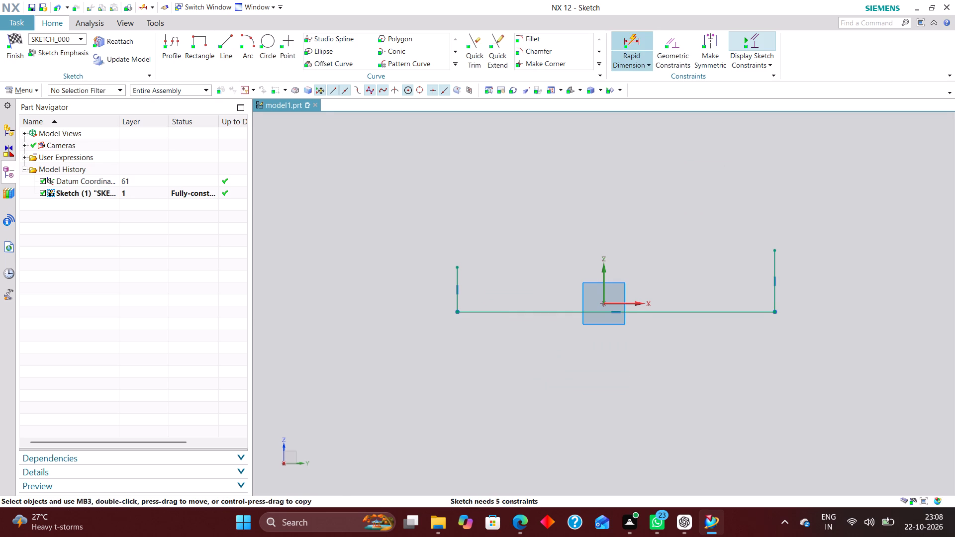
left_click(456, 274)
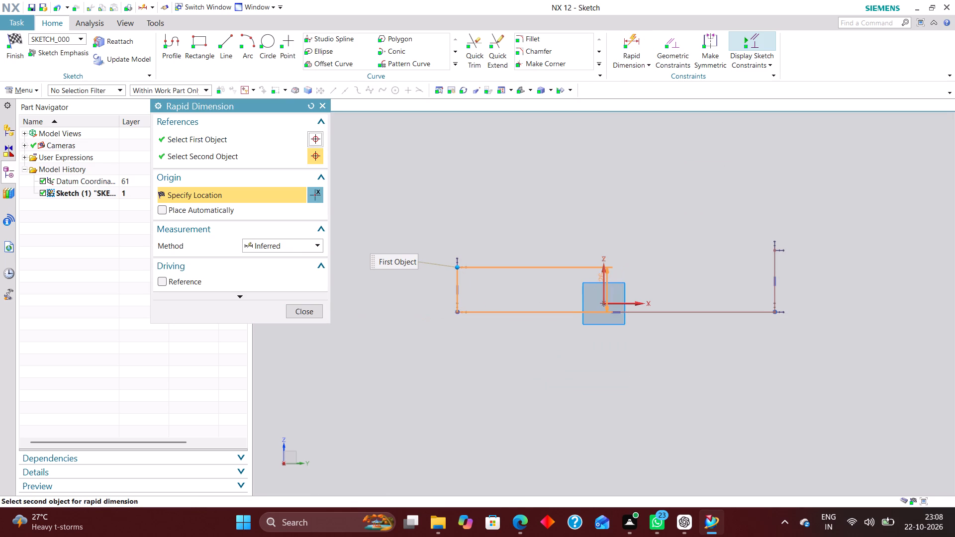
left_click(602, 277)
left_click(542, 389)
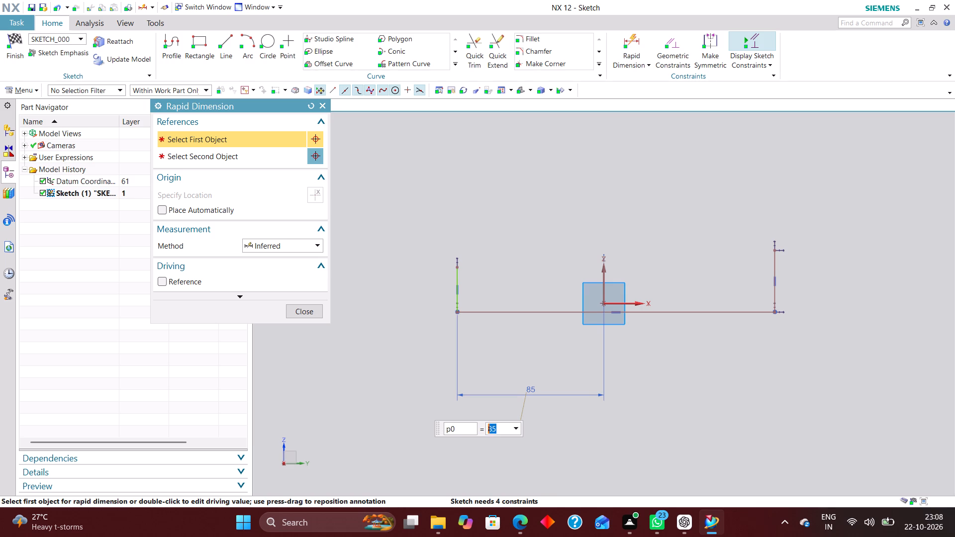
type("75")
key("Return")
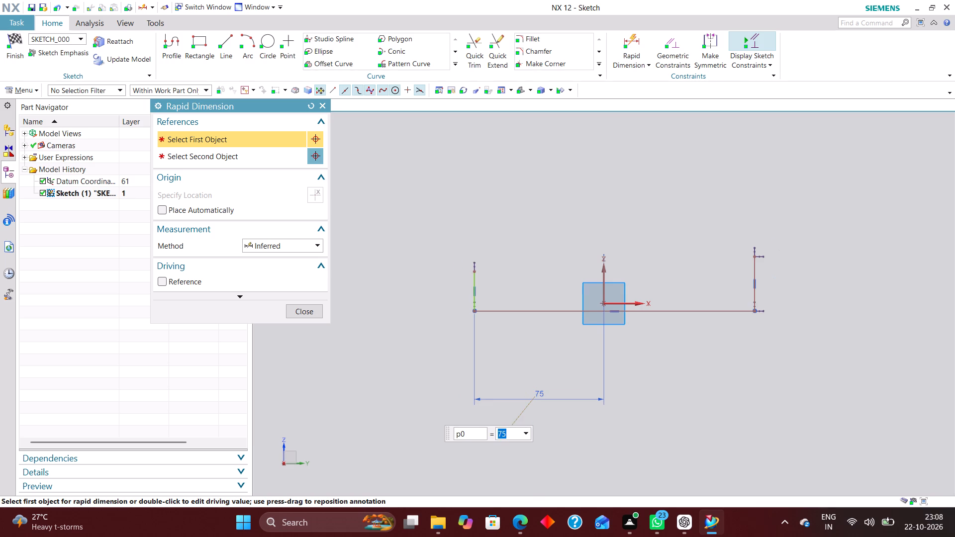
left_click(605, 286)
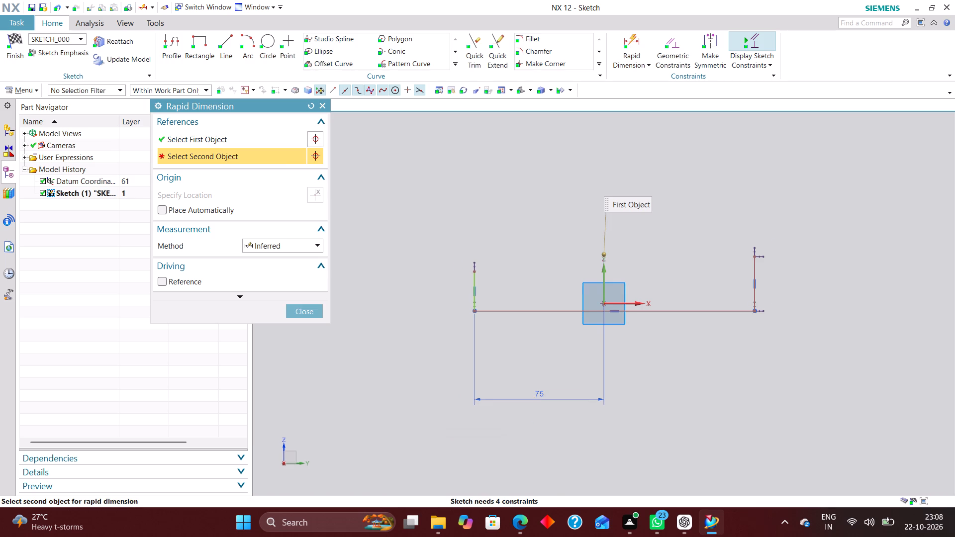
left_click(757, 295)
left_click(680, 384)
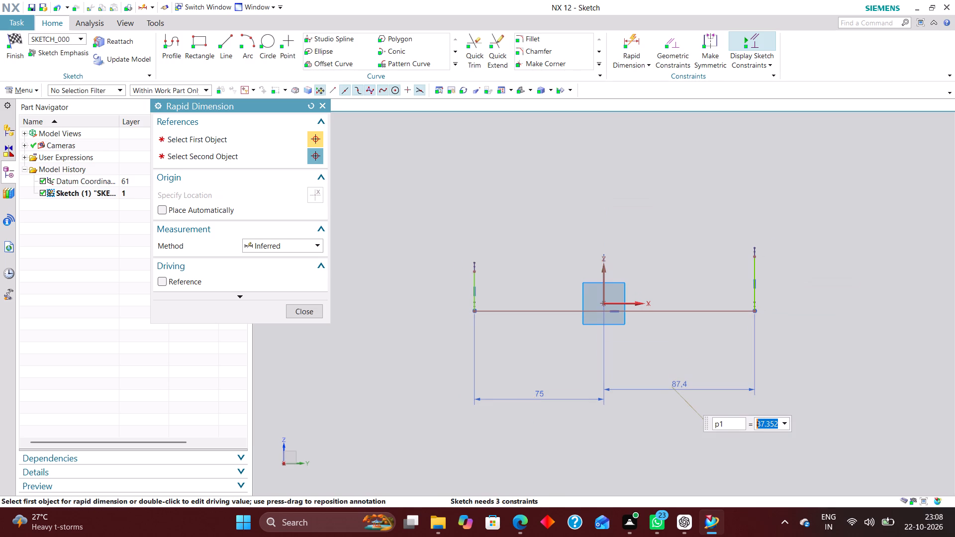
type("90")
key("Return")
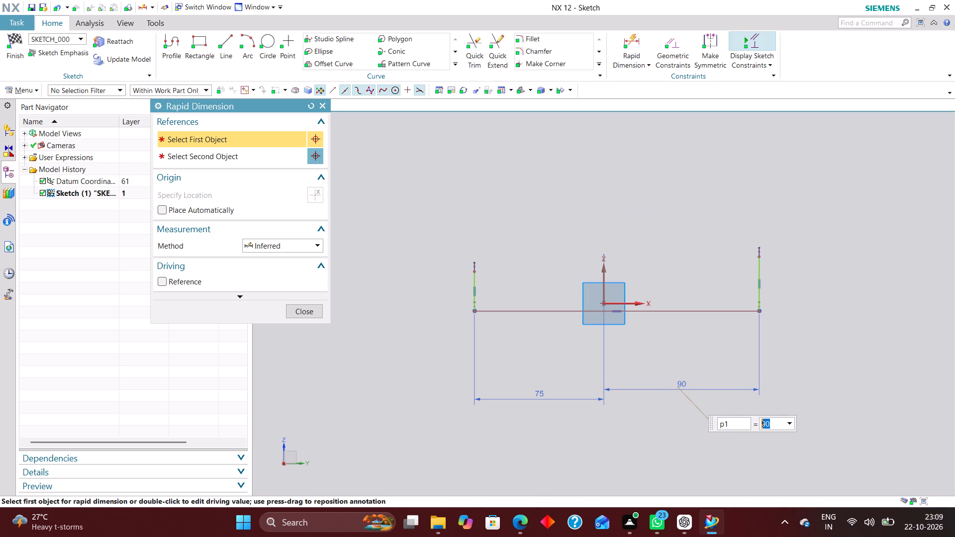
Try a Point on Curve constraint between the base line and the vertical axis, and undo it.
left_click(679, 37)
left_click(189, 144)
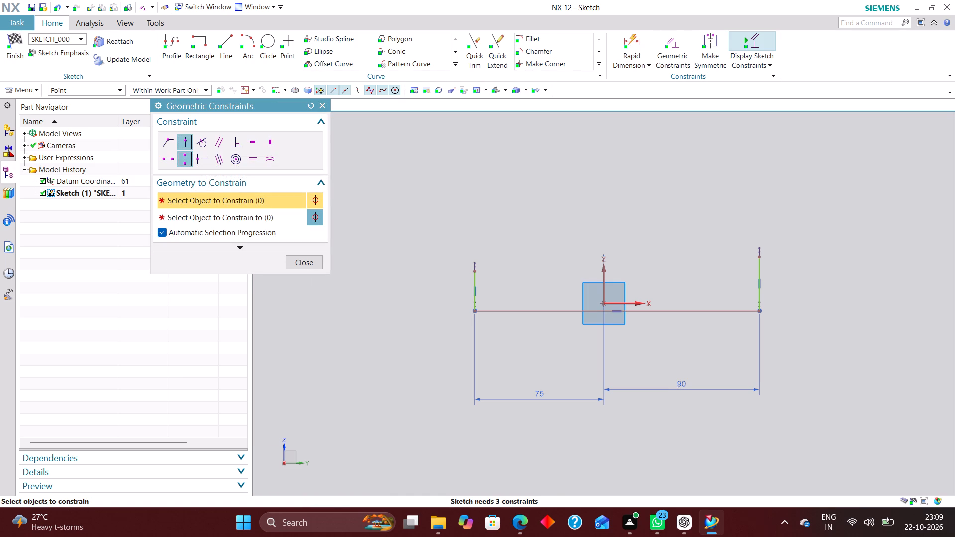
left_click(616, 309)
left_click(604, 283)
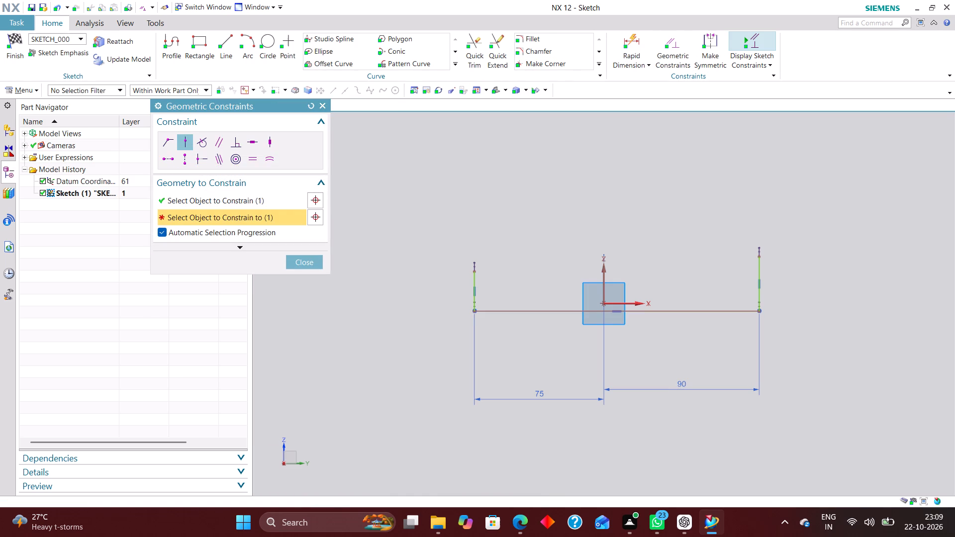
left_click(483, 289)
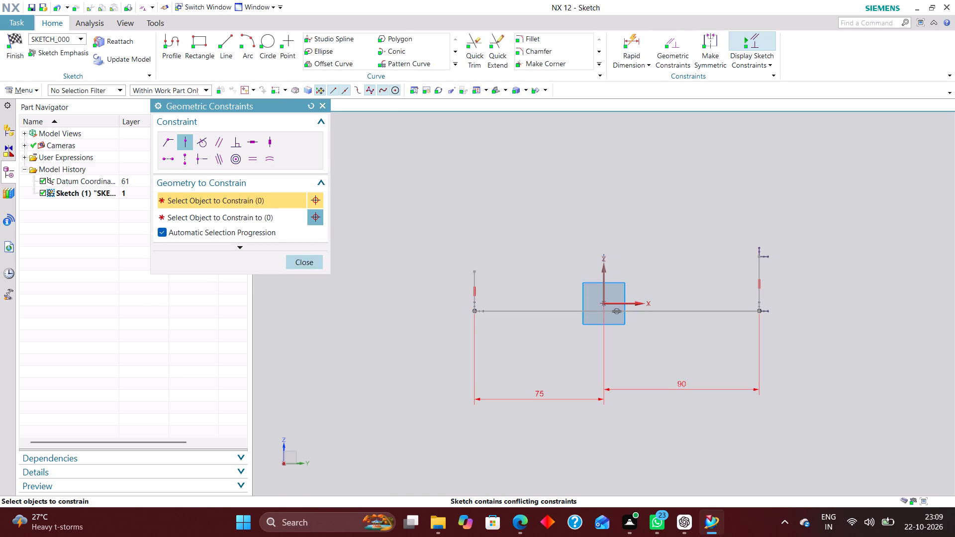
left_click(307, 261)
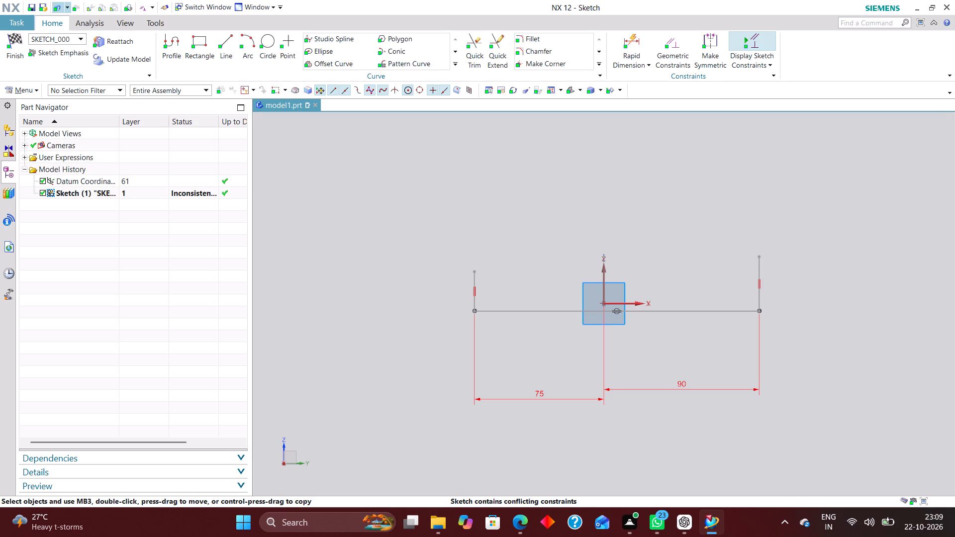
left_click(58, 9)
Constrain the base line onto the sketch's horizontal axis with Point on Curve.
left_click(671, 37)
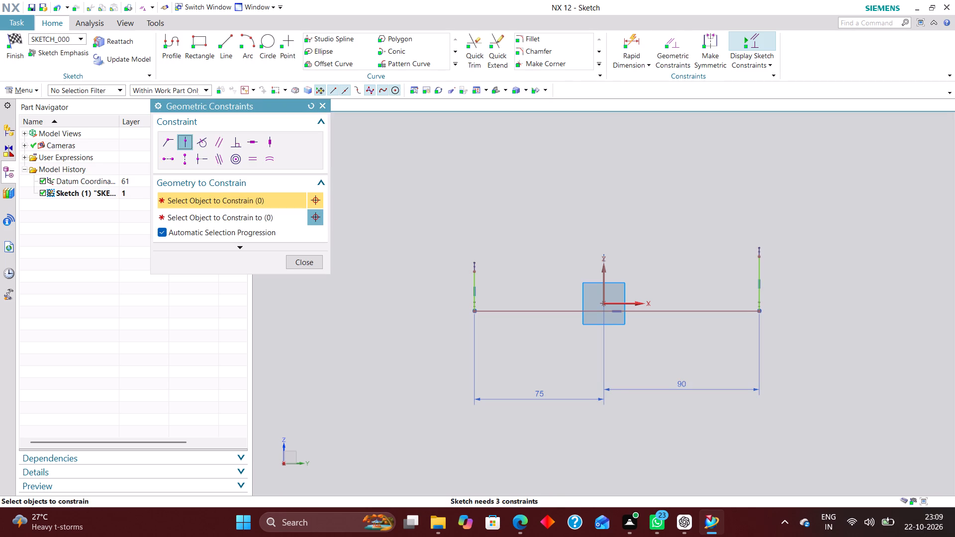
left_click(614, 313)
left_click(621, 303)
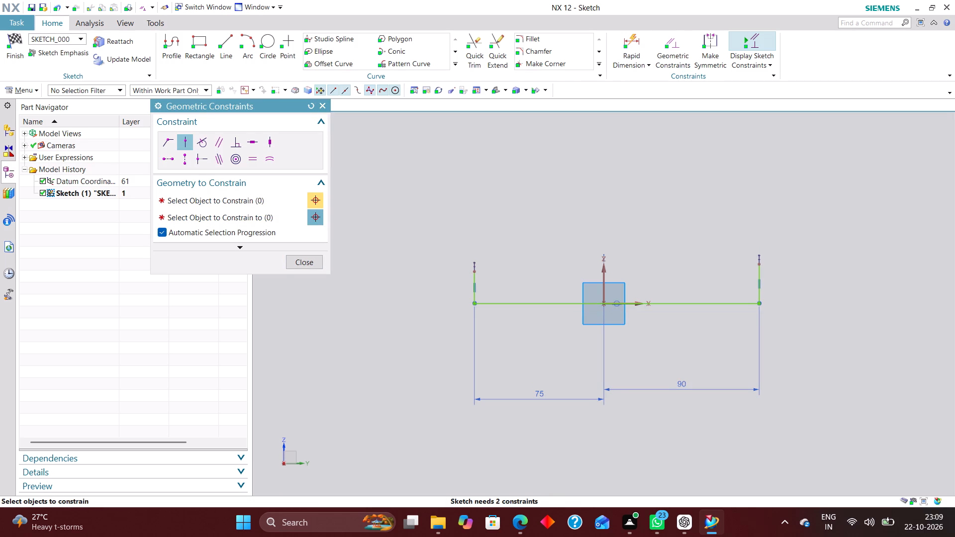
left_click(326, 103)
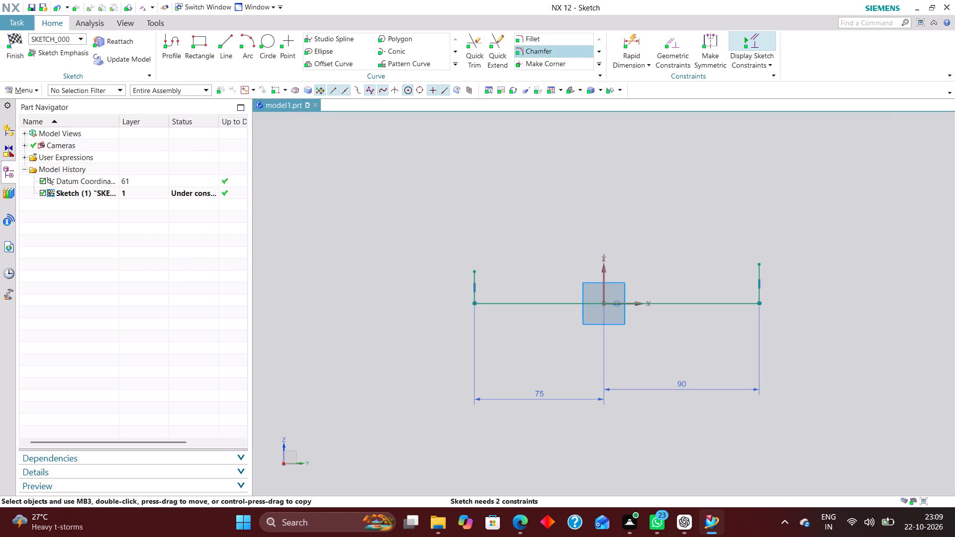
Dimension the left vertical line's height as 16 mm.
left_click(643, 42)
scroll(484, 296, "up", 3)
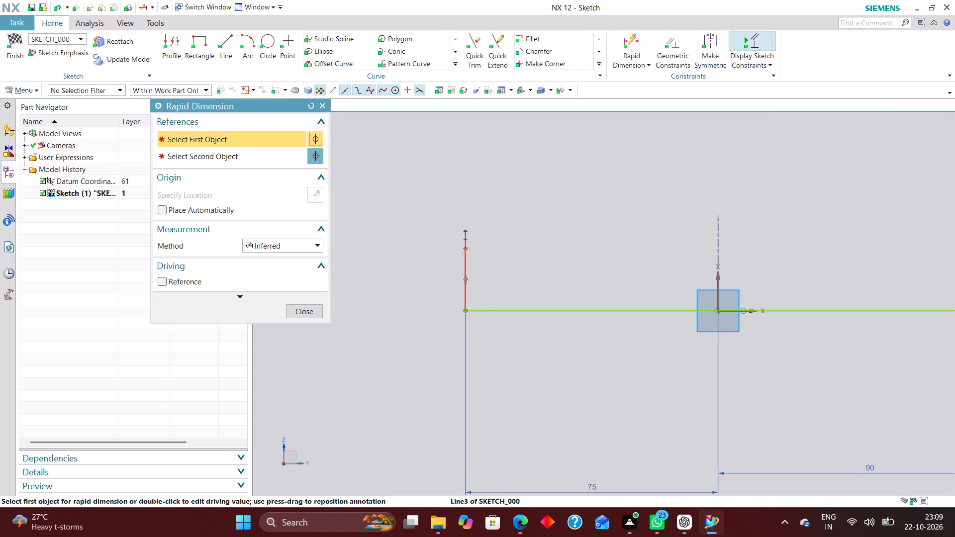
left_click(463, 297)
left_click(421, 274)
type("16")
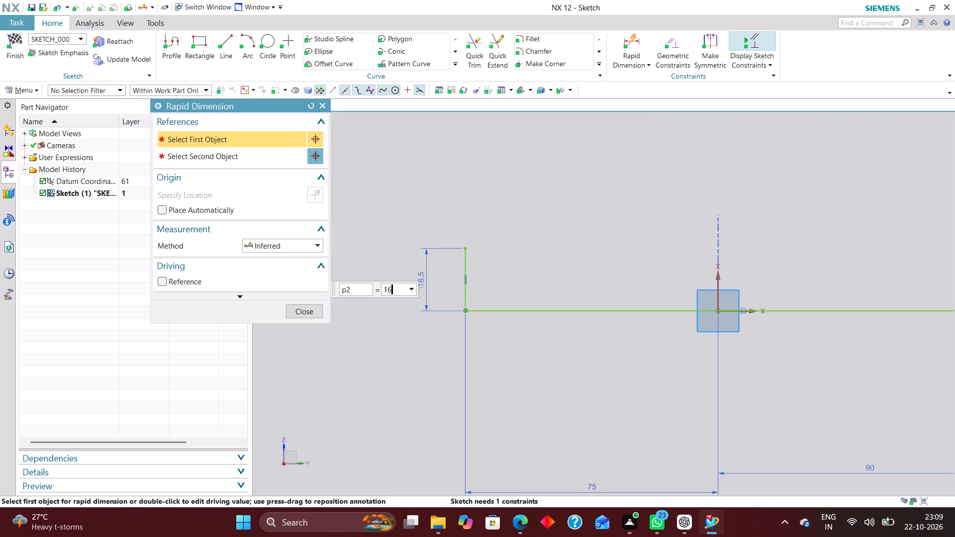
key("Return")
Dimension the right vertical line's height as 27 mm.
scroll(496, 329, "down", 3)
scroll(452, 349, "down", 1)
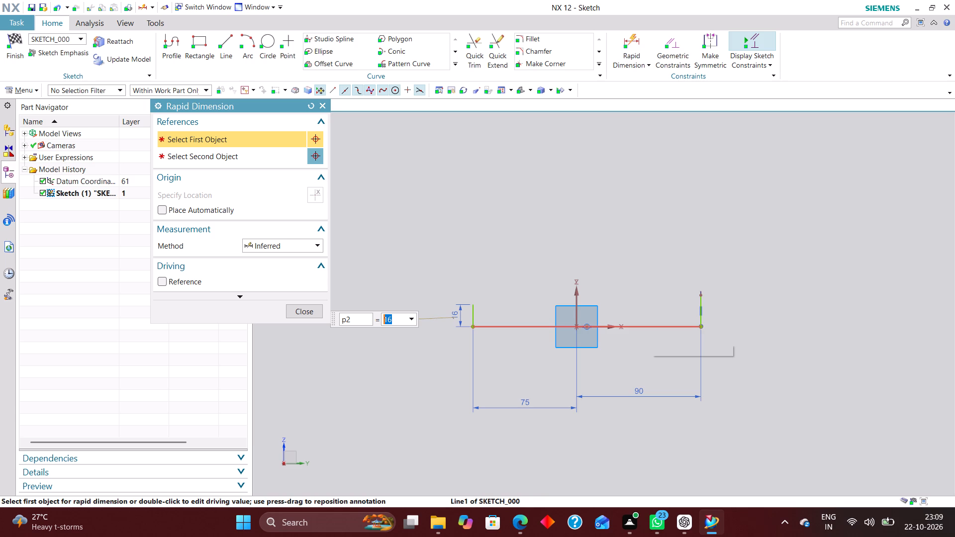
scroll(683, 322, "up", 2)
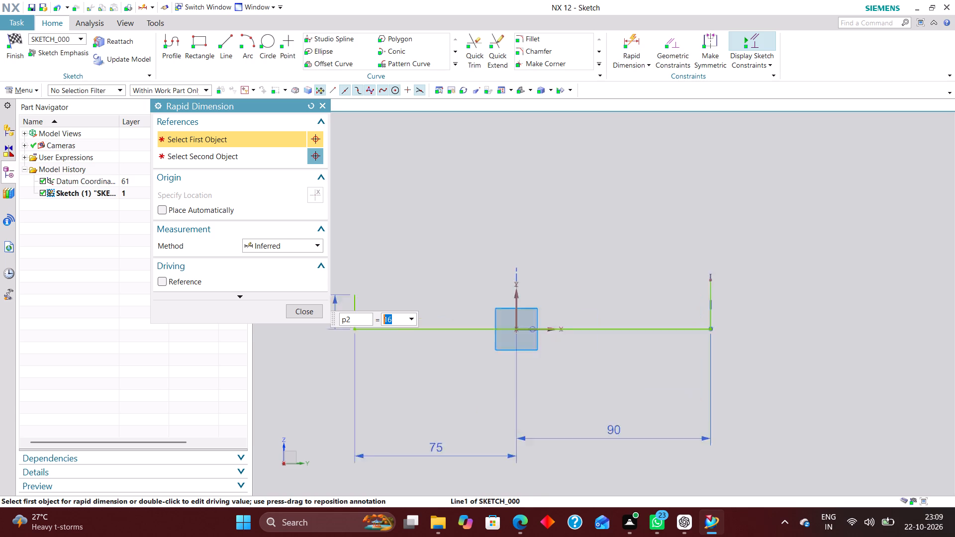
scroll(683, 322, "up", 2)
left_click(727, 317)
left_click(767, 287)
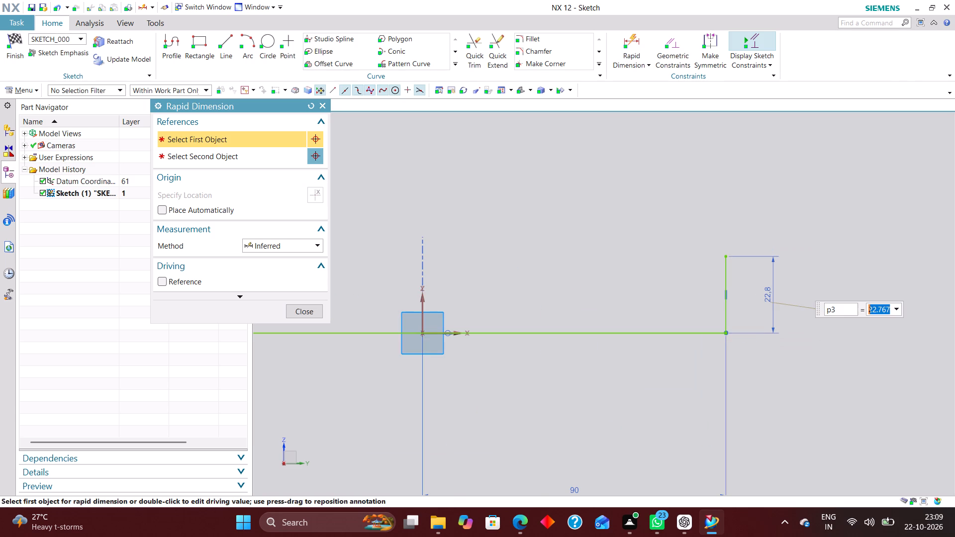
type("27")
key("Return")
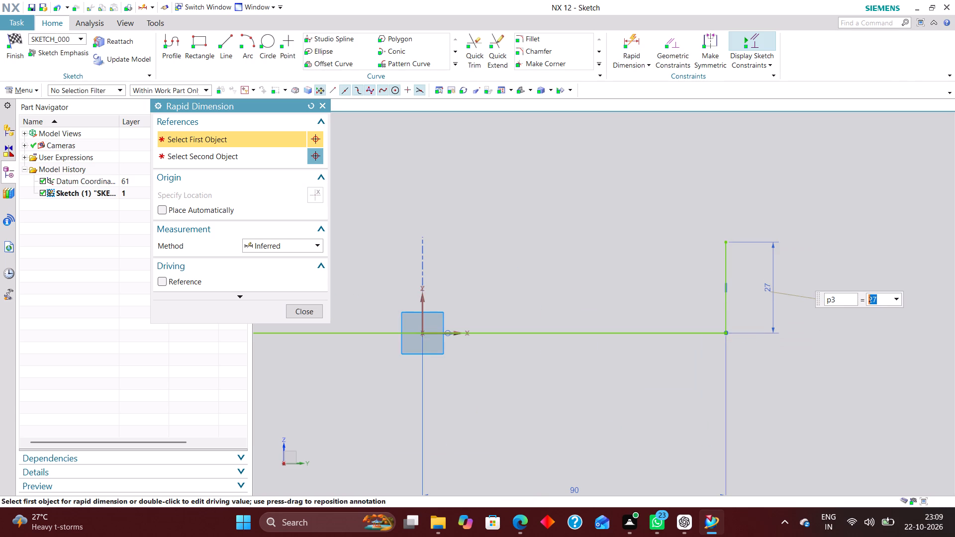
left_click(303, 314)
Draw a horizontal line about 60 mm long from the top of the left vertical line towards the vertical axis.
scroll(517, 327, "down", 7)
scroll(529, 350, "up", 3)
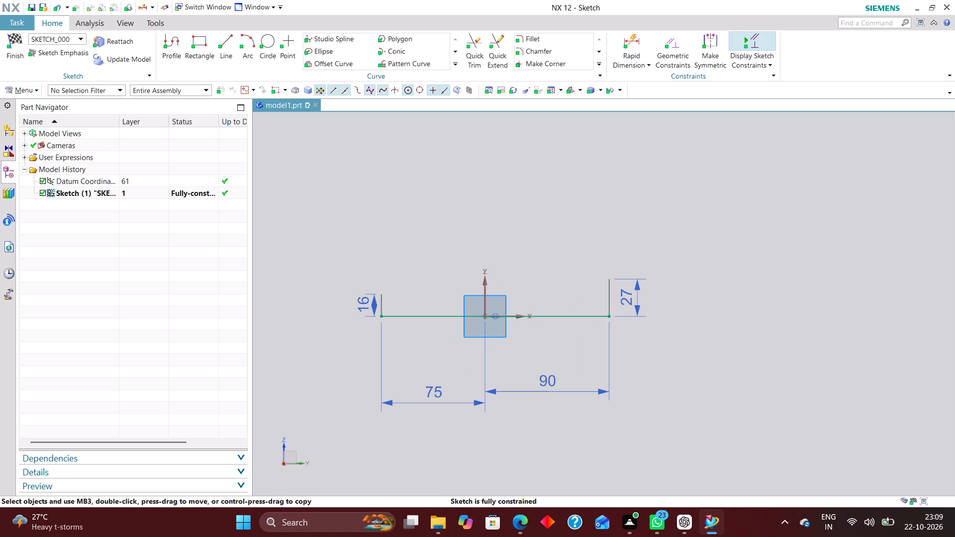
left_click(218, 40)
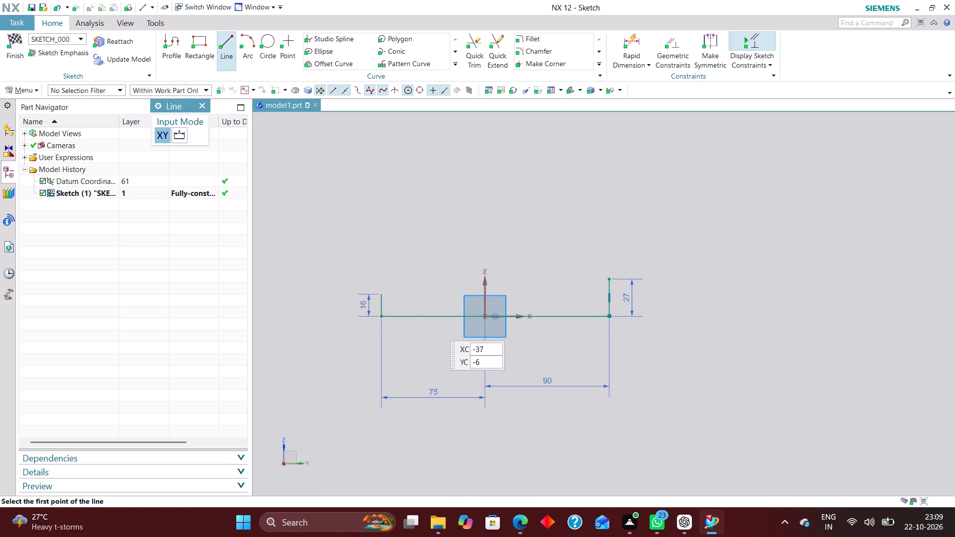
scroll(409, 319, "up", 4)
left_click(344, 258)
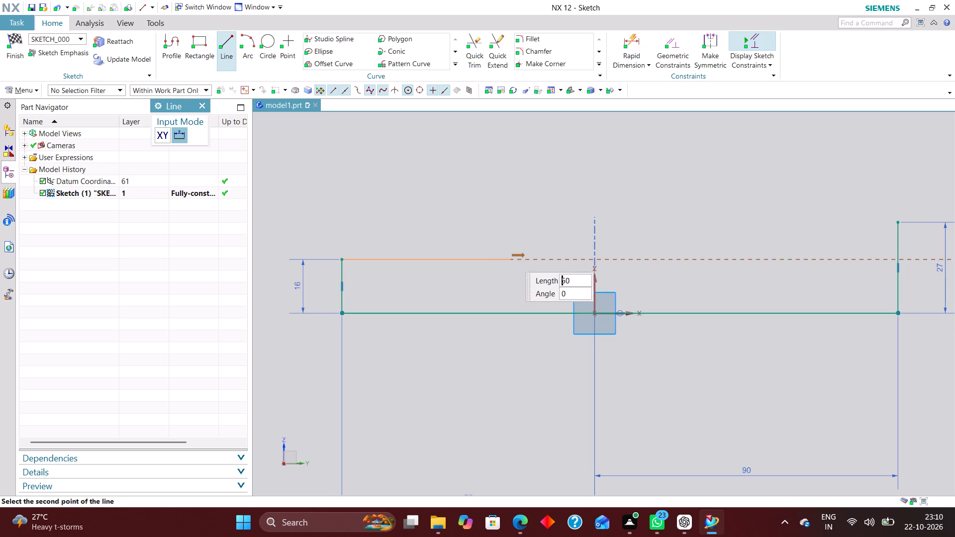
left_click(524, 257)
left_click(199, 109)
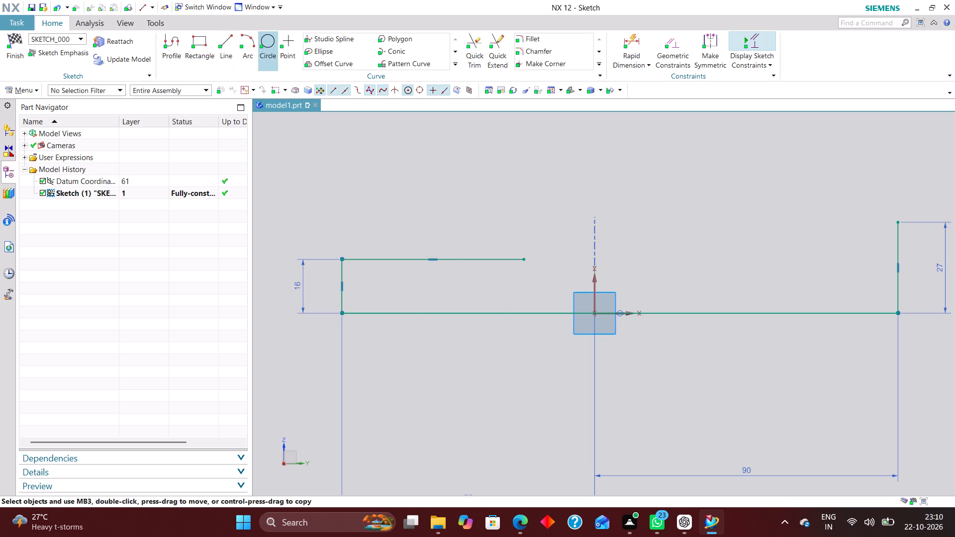
Draw a circle above the sketch origin, centred close to the vertical axis.
left_click(273, 46)
scroll(408, 353, "down", 2)
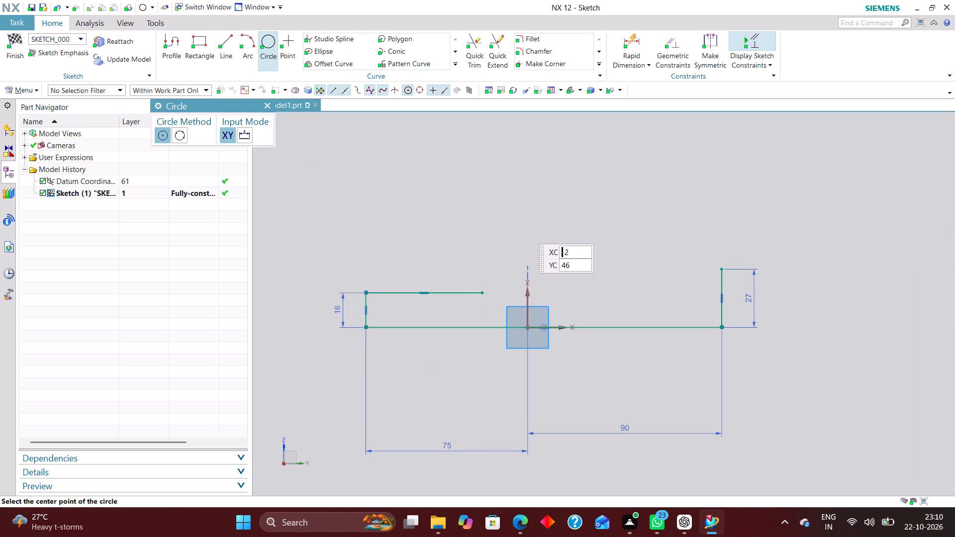
left_click(525, 210)
left_click(549, 251)
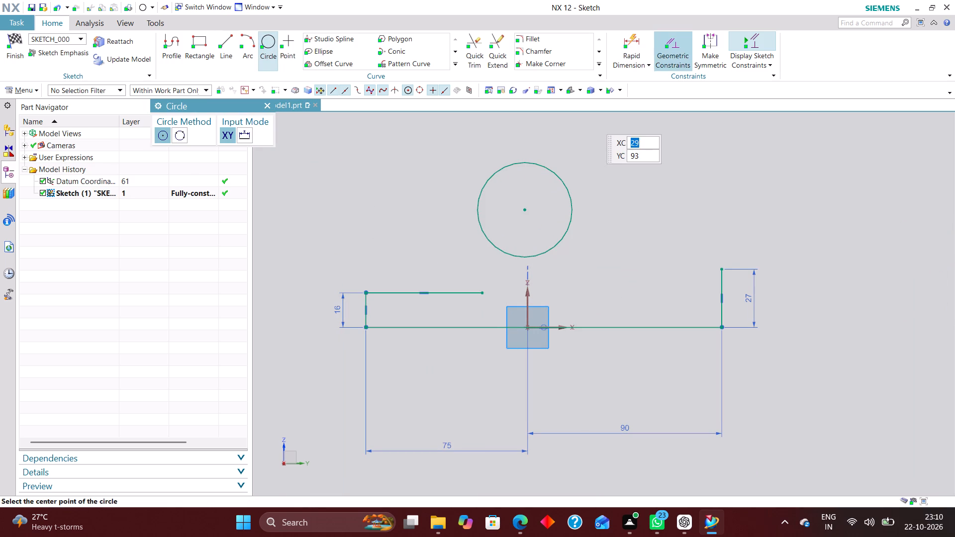
Constrain the circle's centre to lie on the sketch's vertical axis using a point-on-curve constraint.
left_click(672, 45)
left_click(524, 208)
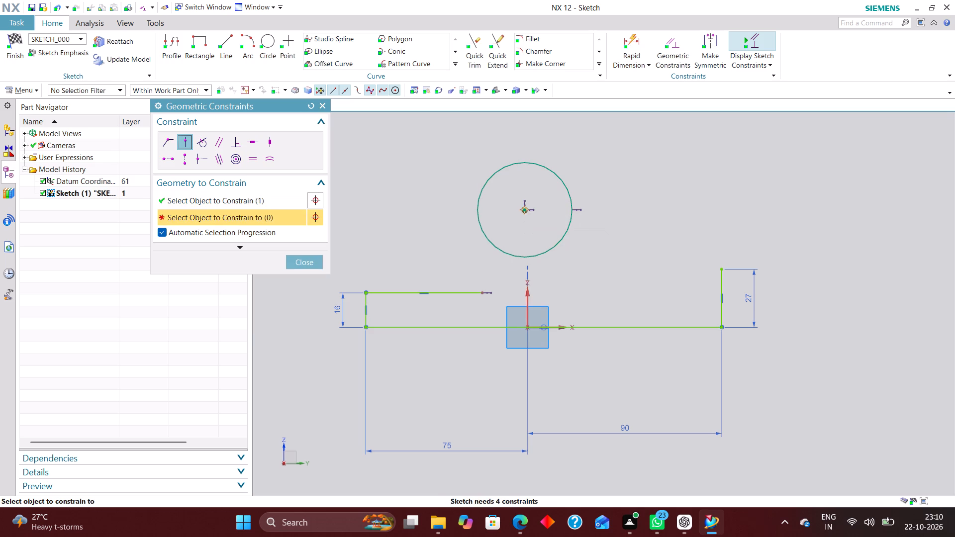
left_click(523, 303)
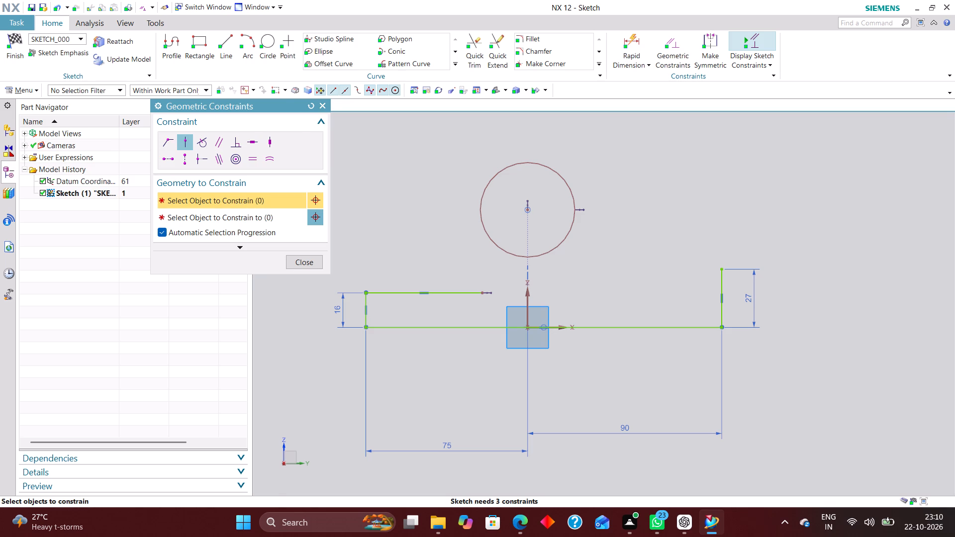
left_click(315, 257)
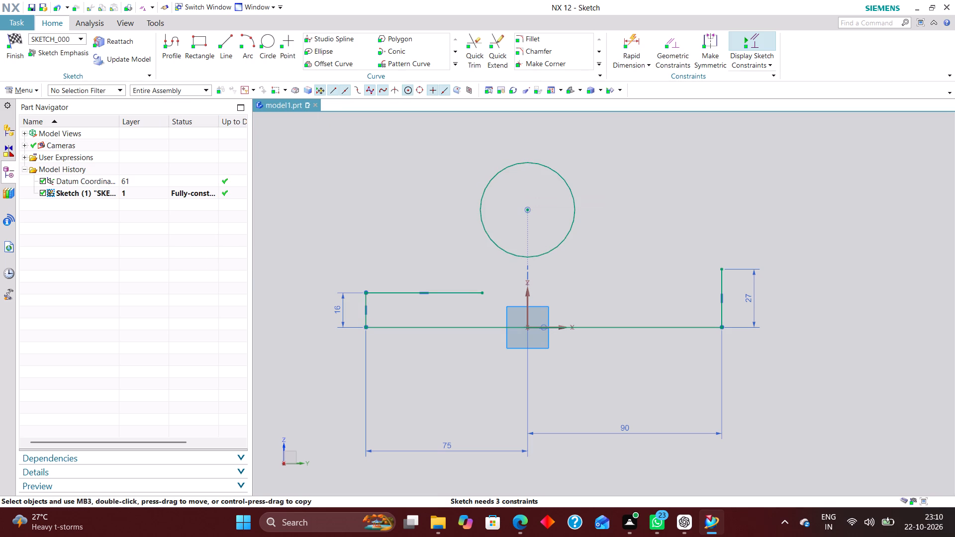
Dimension the height of the circle's centre above the bottom line as 36 mm.
left_click(633, 42)
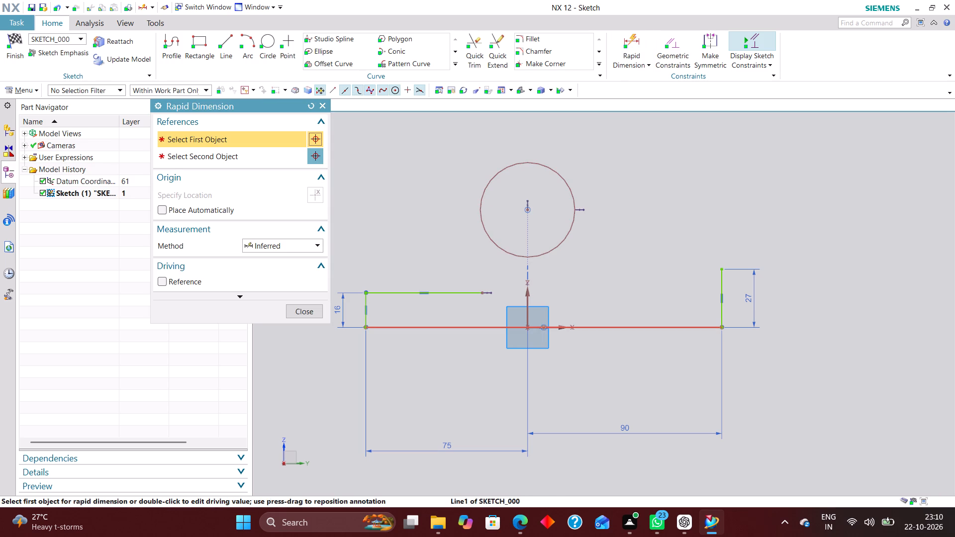
left_click(540, 325)
left_click(531, 211)
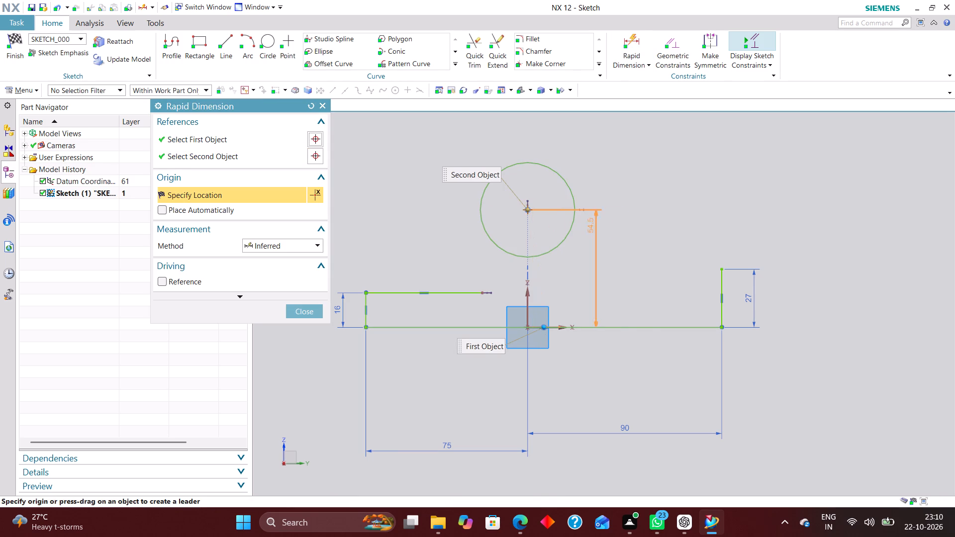
left_click(645, 276)
type("36")
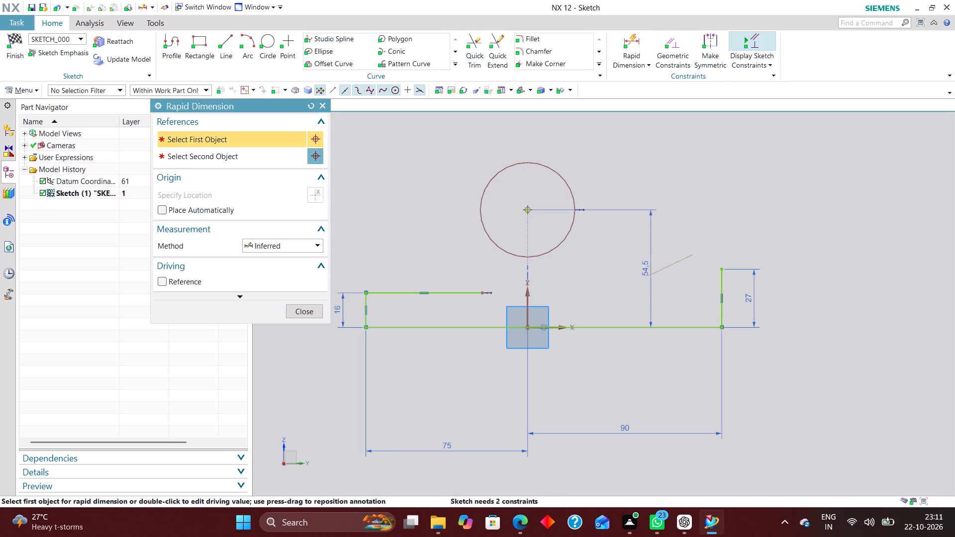
key("Return")
Add a diametral dimension of 50 mm to the circle.
left_click(310, 245)
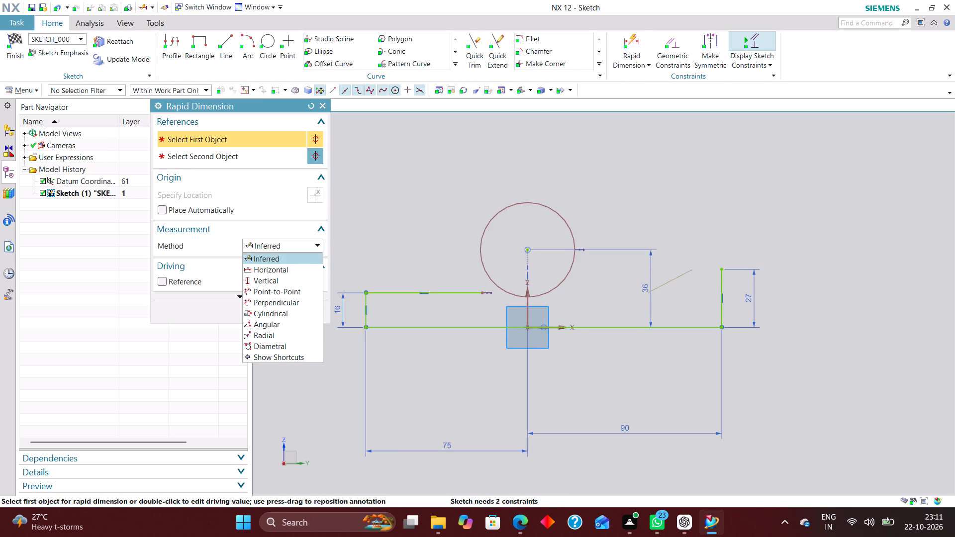
left_click(291, 344)
left_click(571, 234)
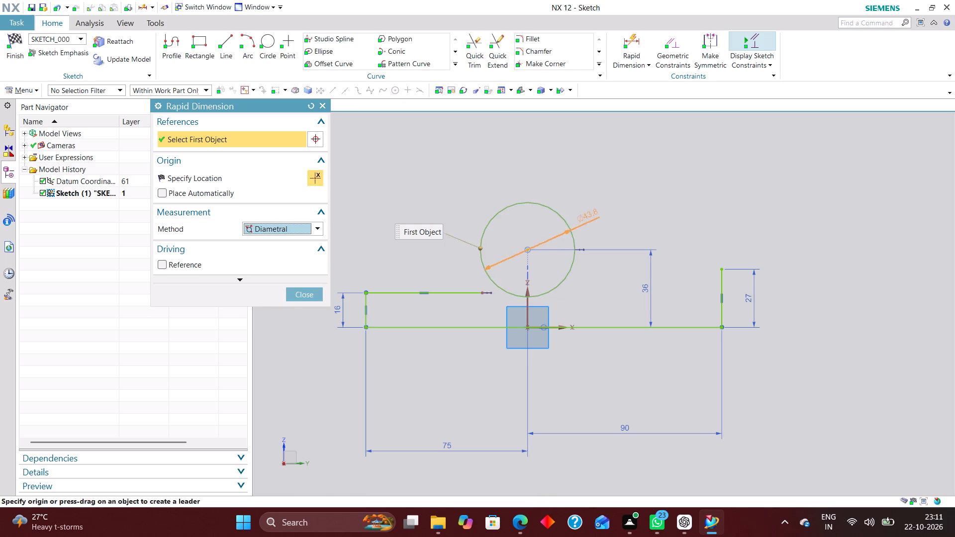
left_click(593, 195)
type("50")
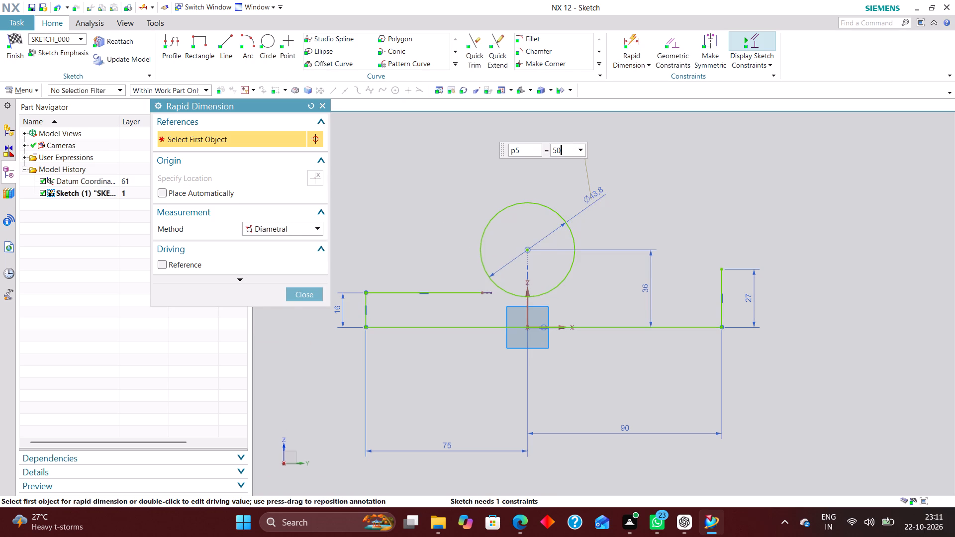
key("Return")
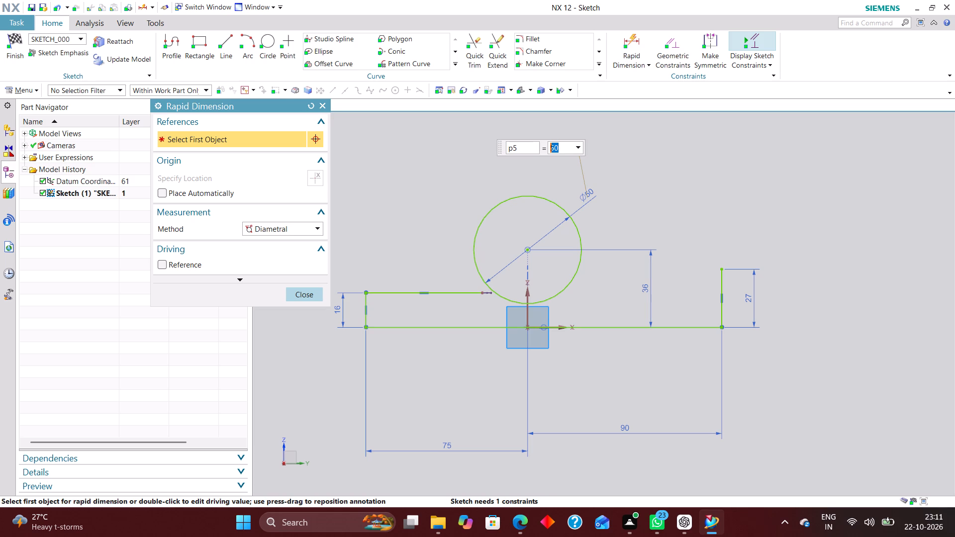
left_click(299, 294)
Stretch the free end of the left upper horizontal line so it crosses into the circle.
scroll(537, 322, "up", 3)
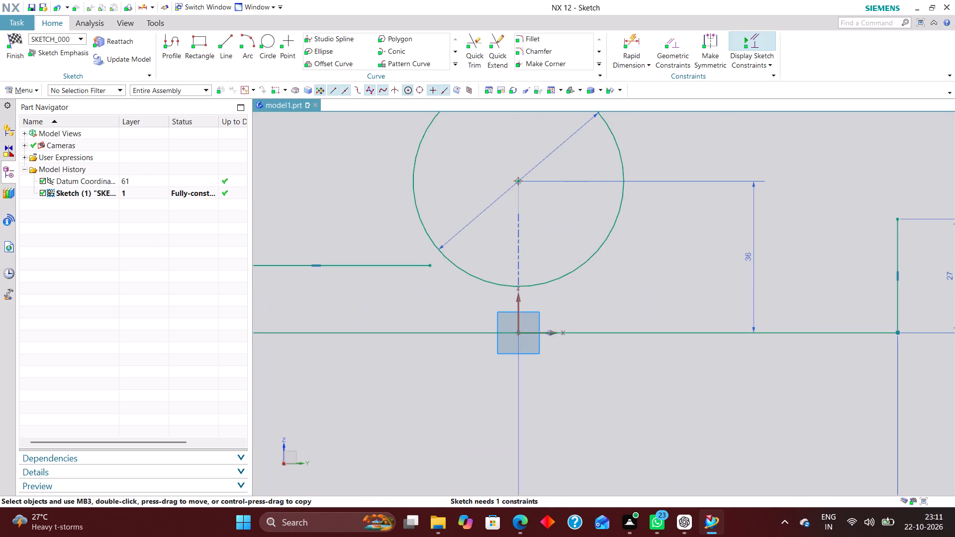
left_click_drag(431, 263, 486, 258)
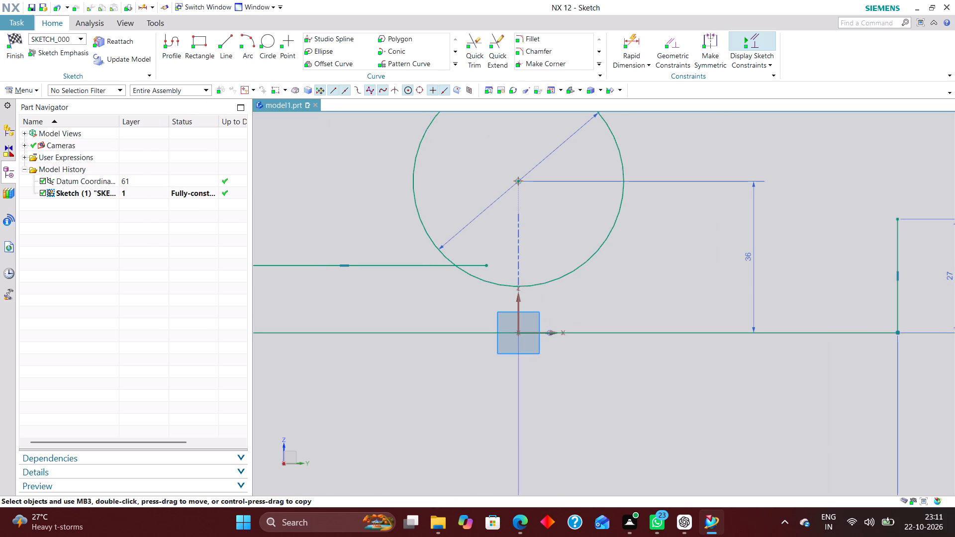
Draw a horizontal line about 74 mm long from the top of the right vertical line to inside the circle.
scroll(487, 383, "down", 3)
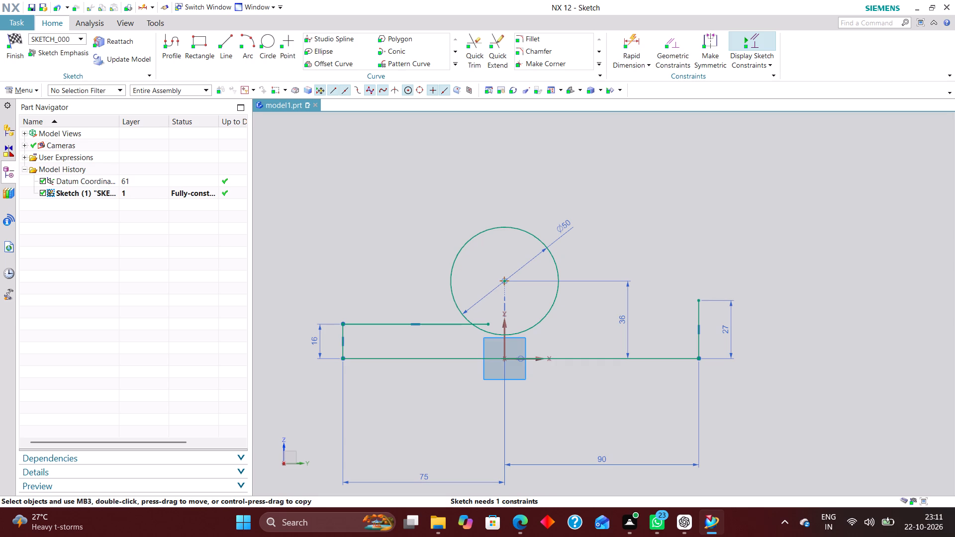
left_click(222, 39)
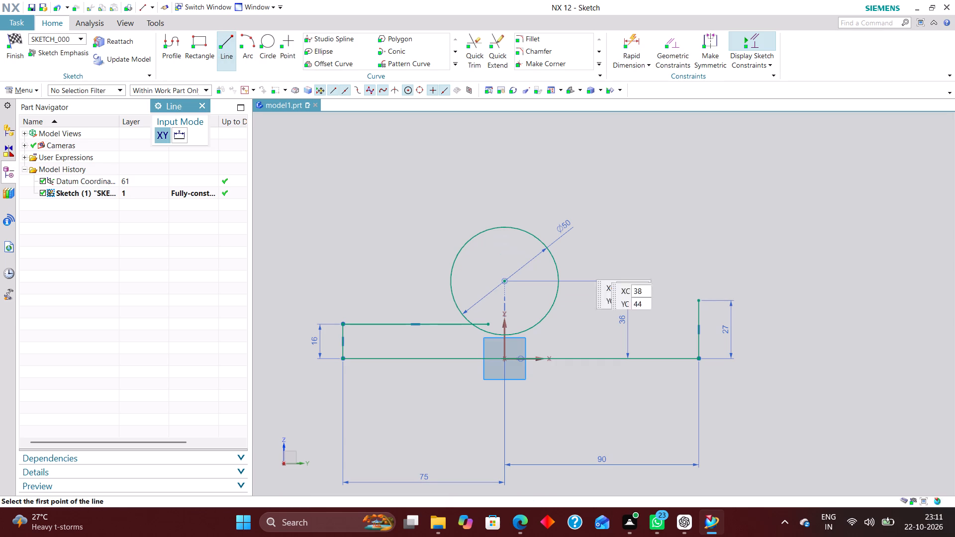
left_click(704, 298)
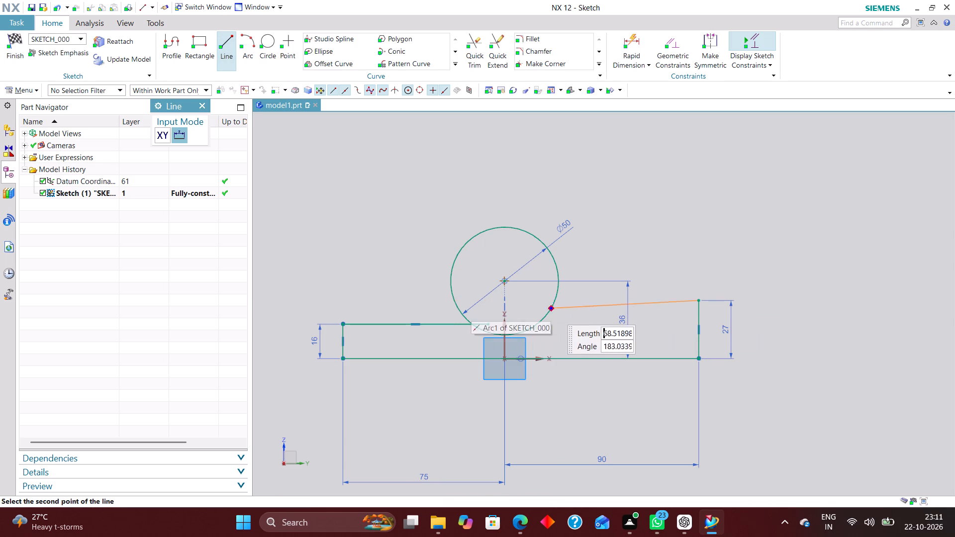
left_click(539, 301)
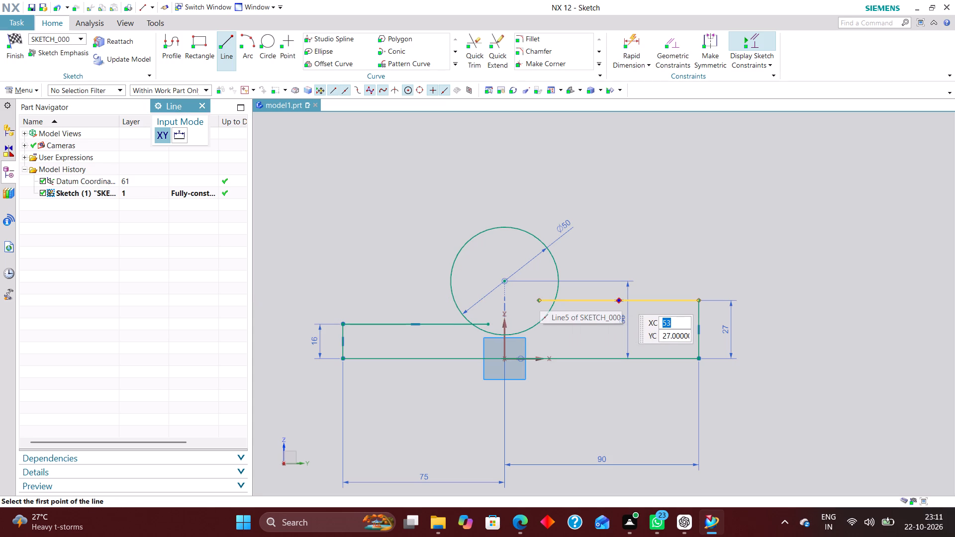
key("Escape")
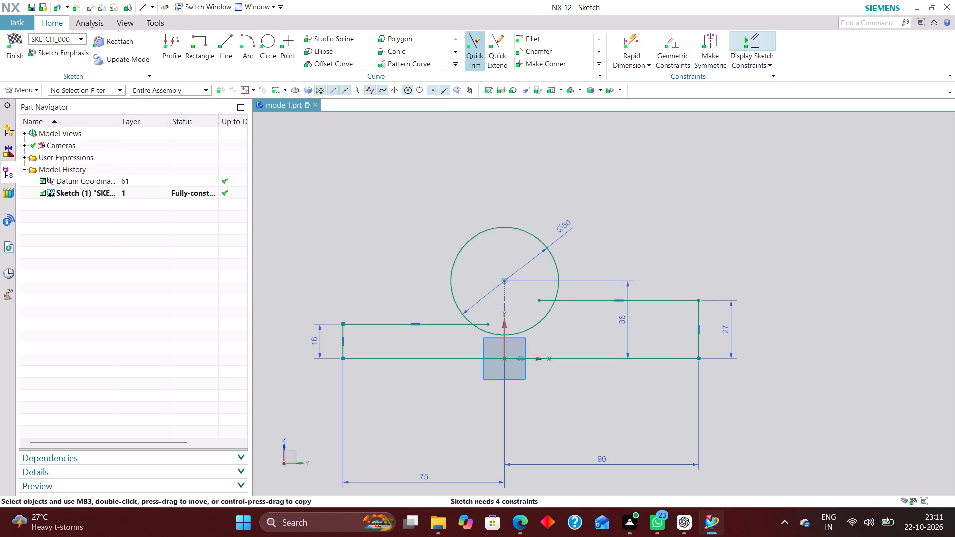
Trim both horizontal line ends inside the circle and the circle's lower arc between the two lines.
left_click(472, 41)
scroll(492, 328, "up", 4)
left_click(461, 314)
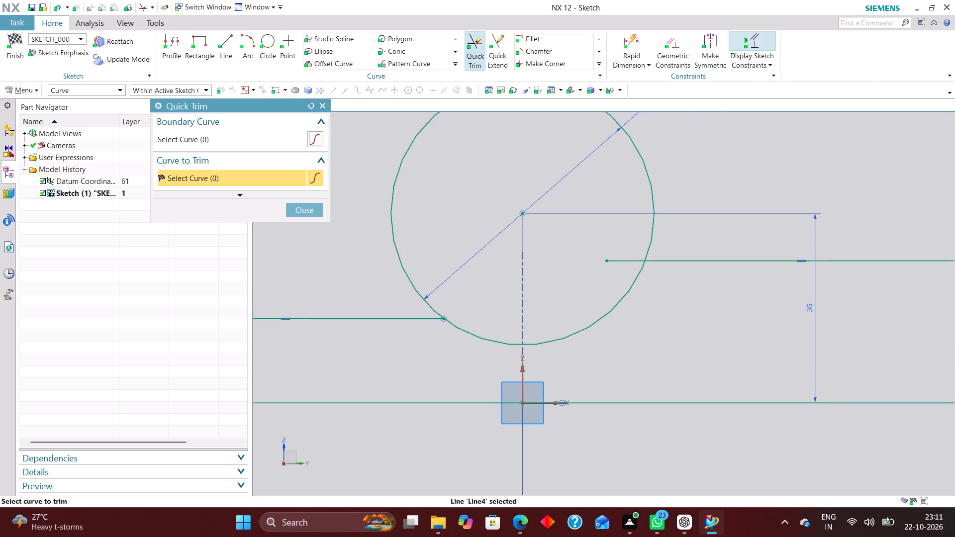
left_click(608, 259)
scroll(637, 352, "down", 4)
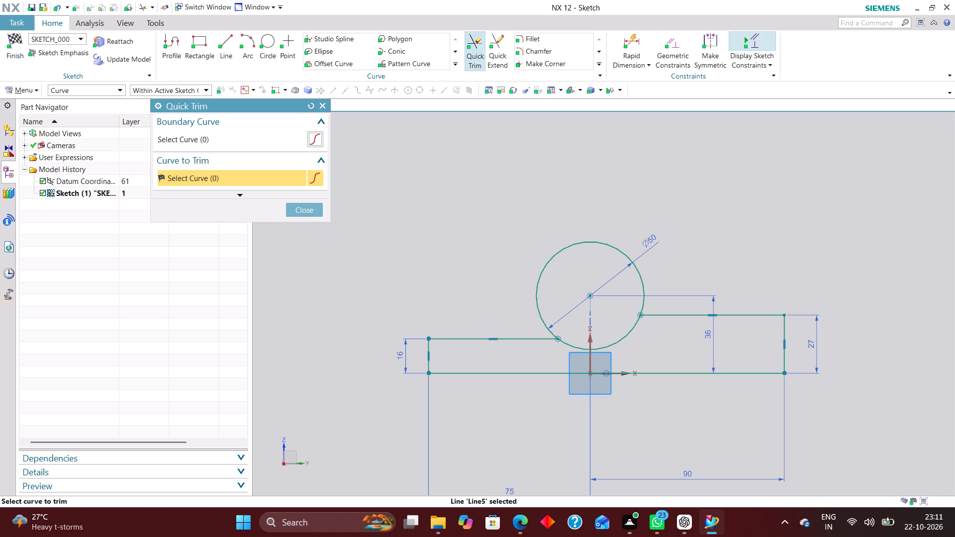
scroll(560, 336, "up", 2)
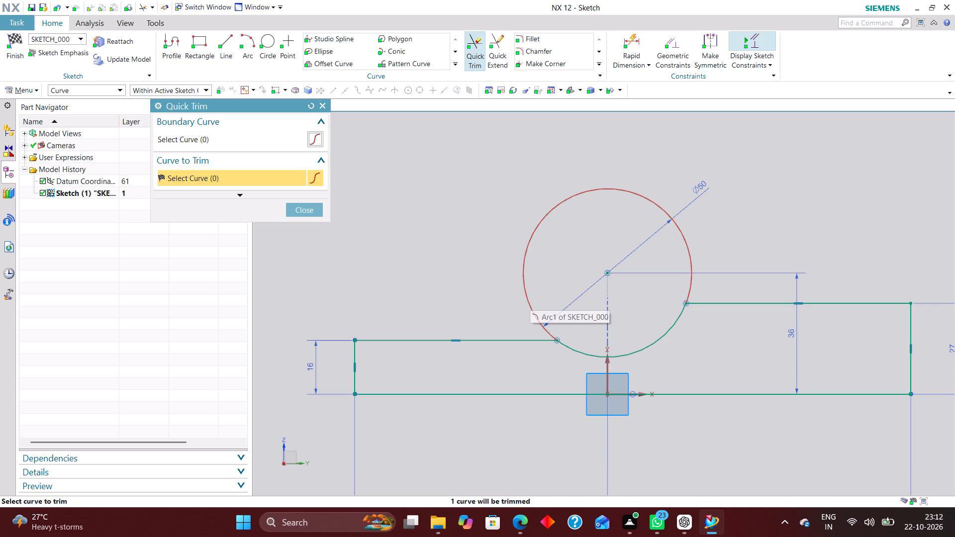
left_click(578, 348)
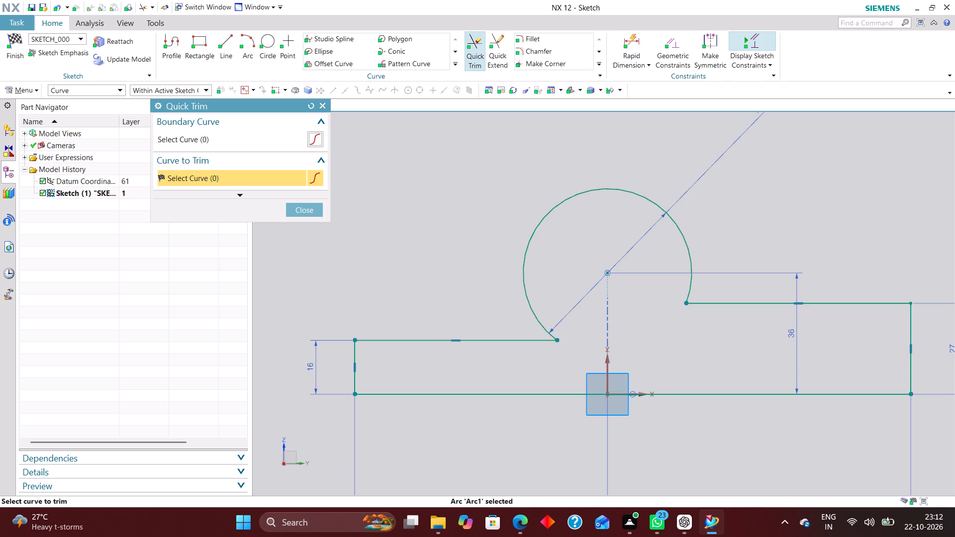
key("Escape")
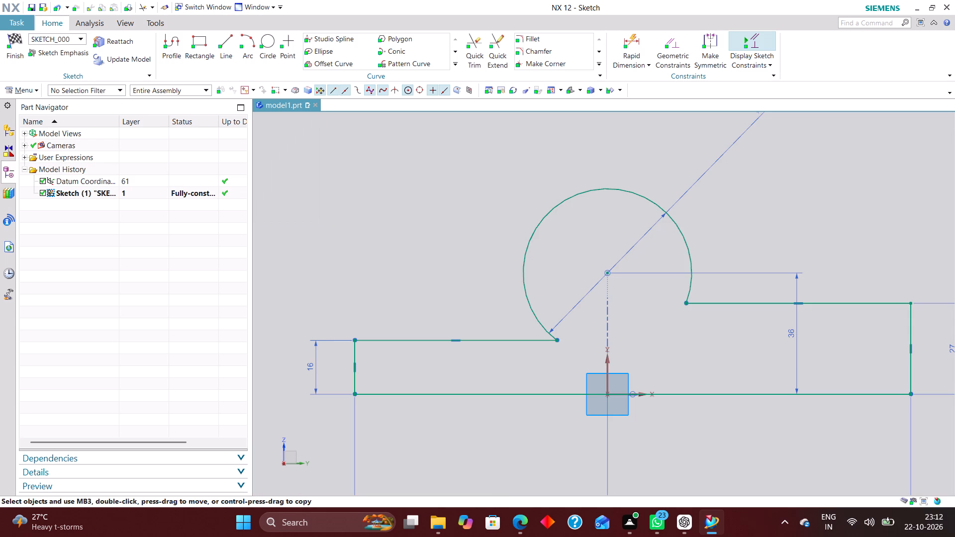
Finish the profile sketch and return to modelling.
scroll(549, 394, "down", 2)
middle_click_drag(566, 458, 593, 457)
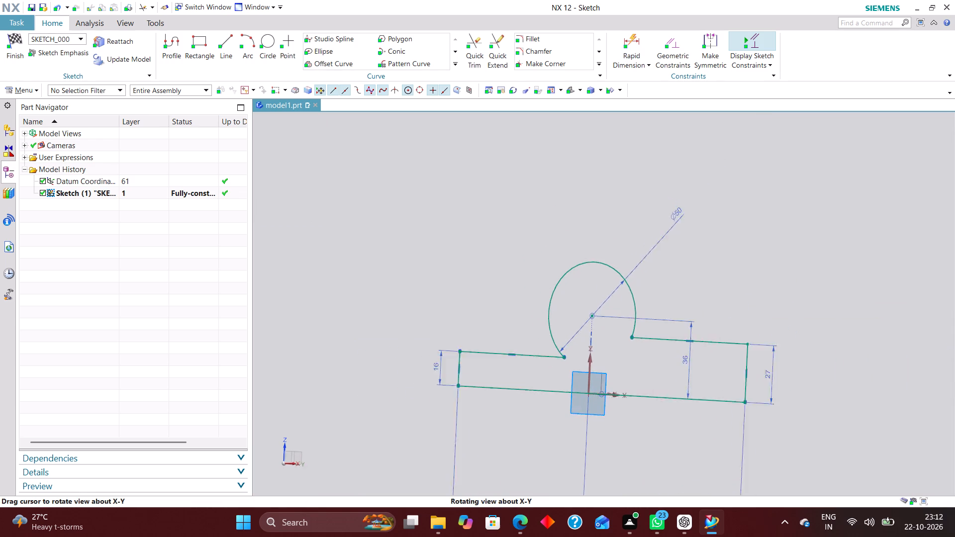
middle_click_drag(593, 457, 585, 466)
right_click_drag(652, 453, 540, 453)
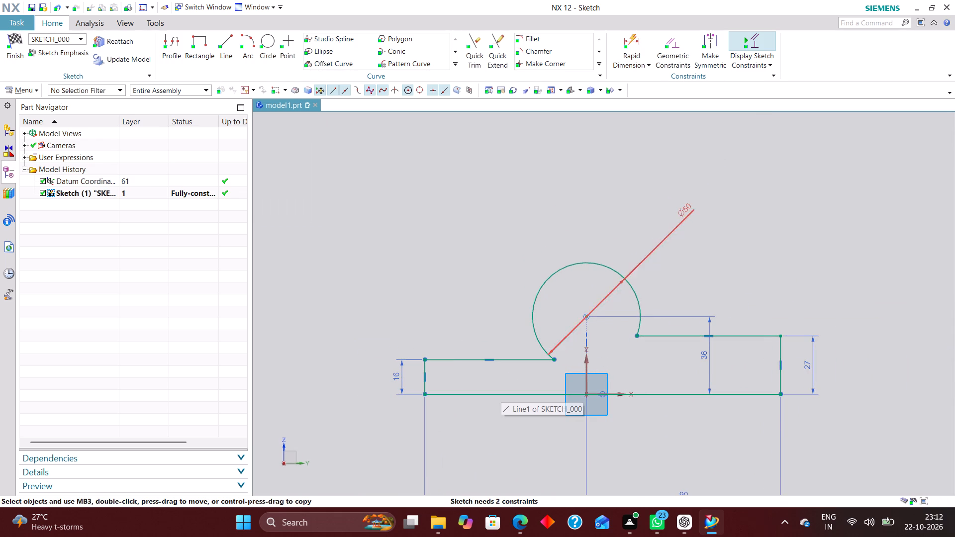
left_click(9, 38)
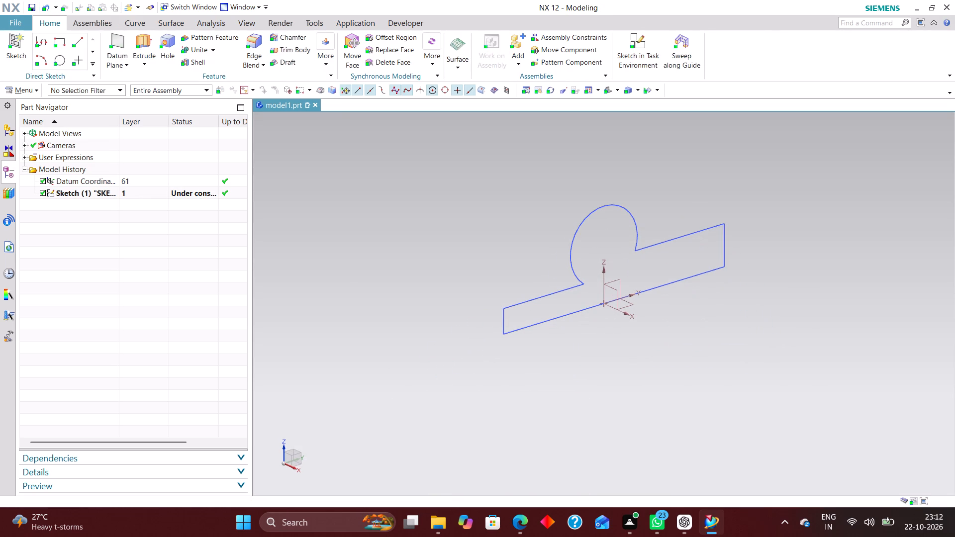
Set up an Extrude of the bracket profile sketch with Symmetric Value limits.
left_click(142, 47)
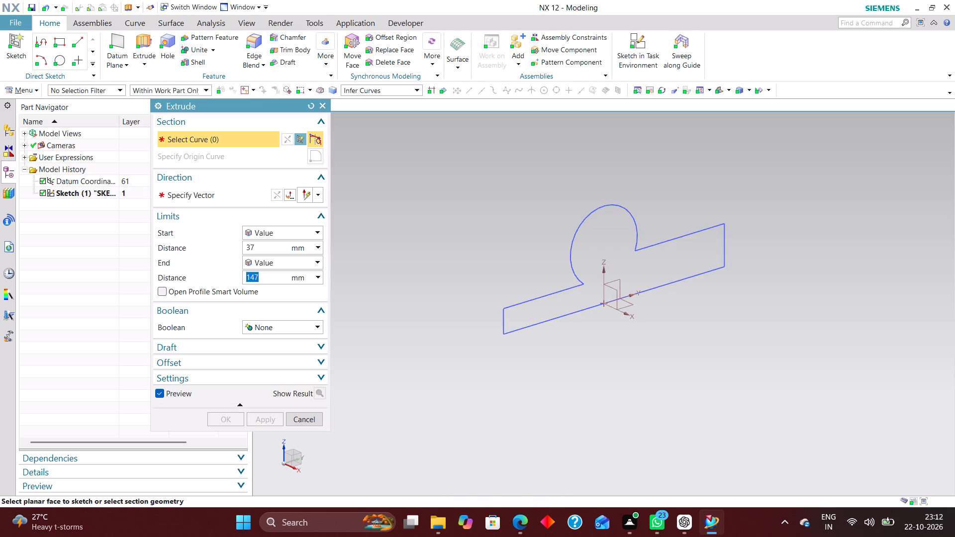
left_click(504, 318)
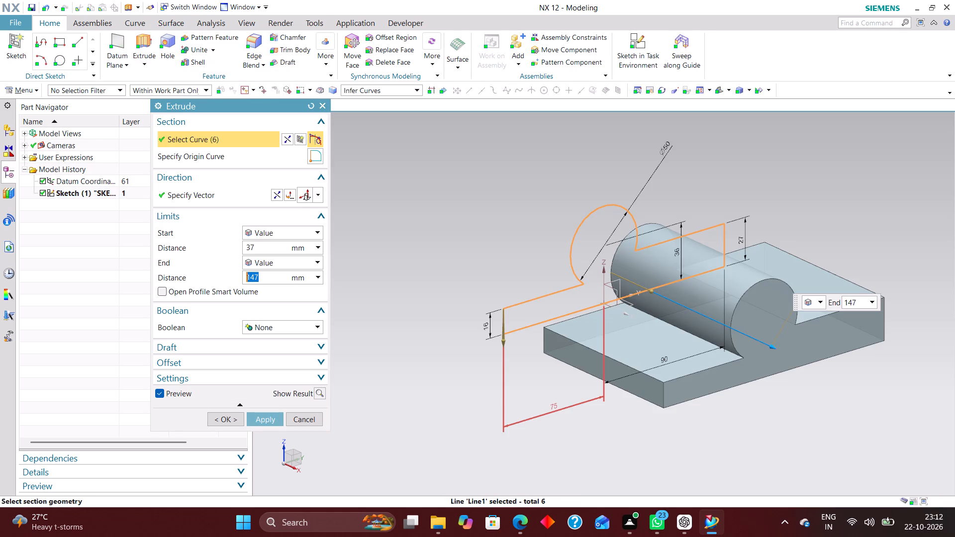
left_click(294, 234)
left_click(281, 258)
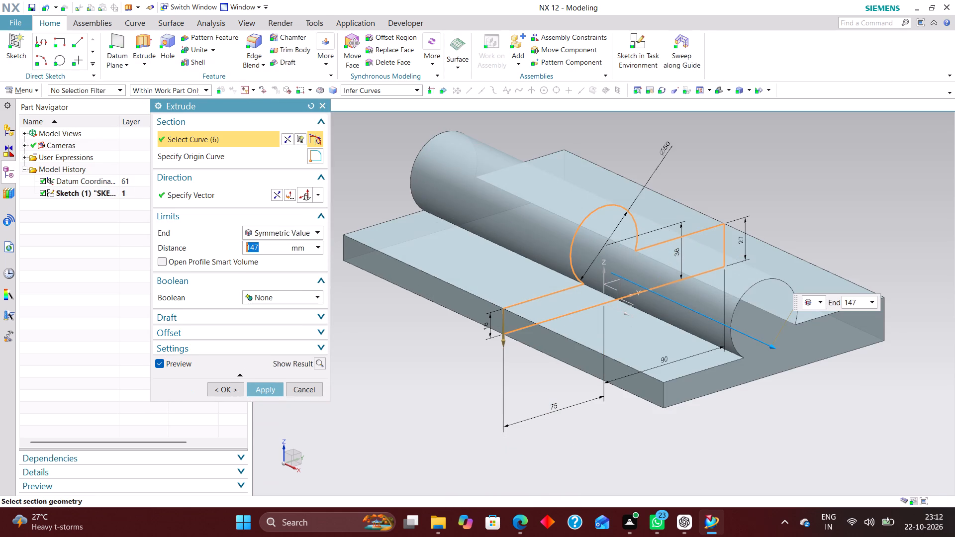
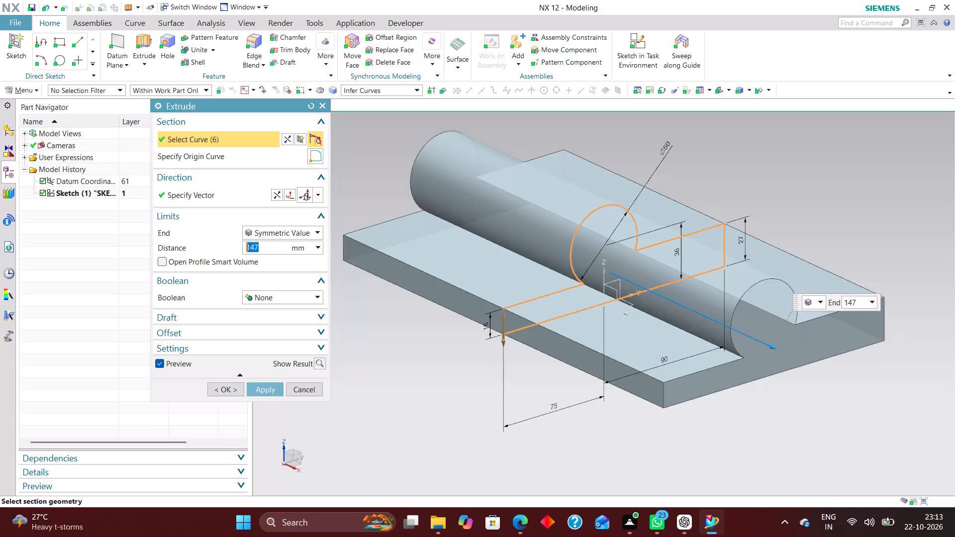
Set the Extrude's symmetric distance to 56/2 mm and create the bracket body.
type("59")
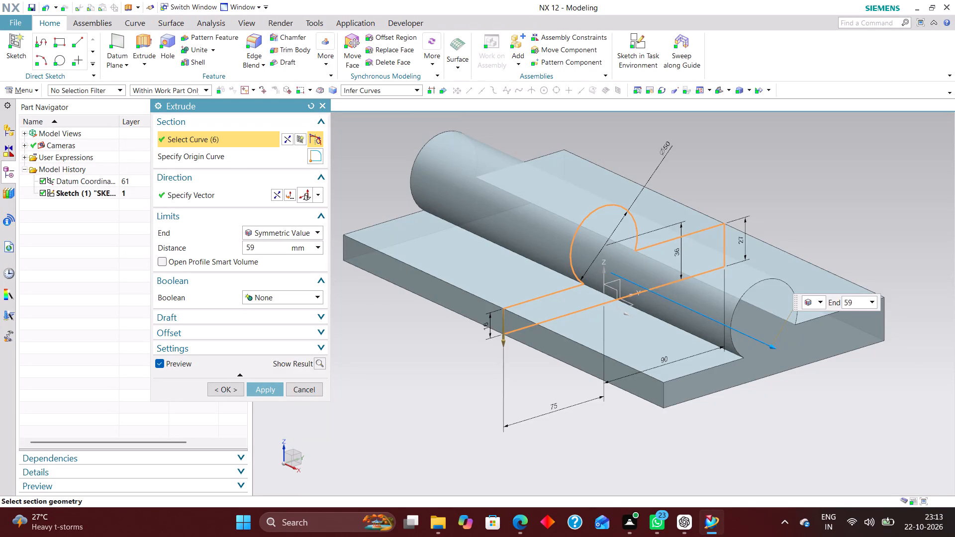
key("BackSpace")
type("6/2")
key("Return")
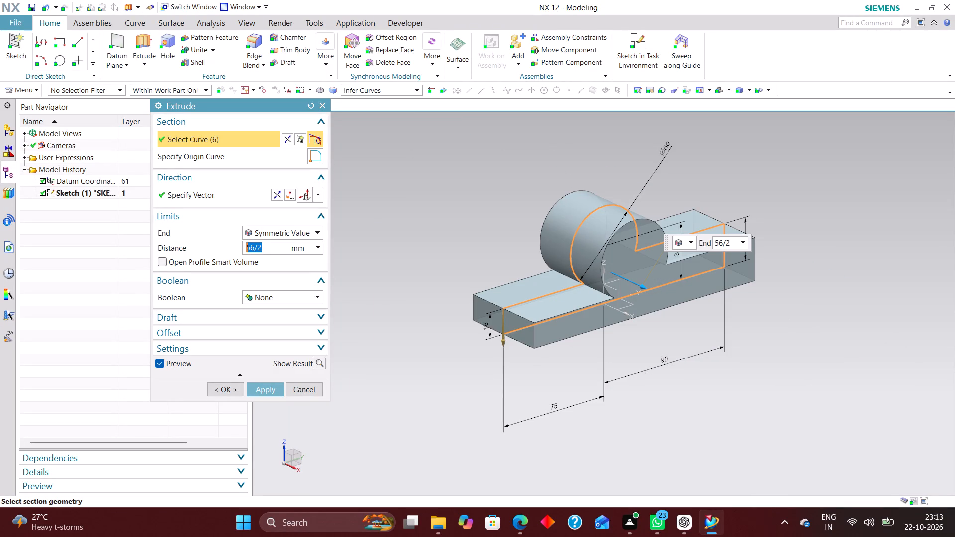
left_click(233, 385)
Hide the profile sketch on the extruded body.
scroll(630, 389, "up", 1)
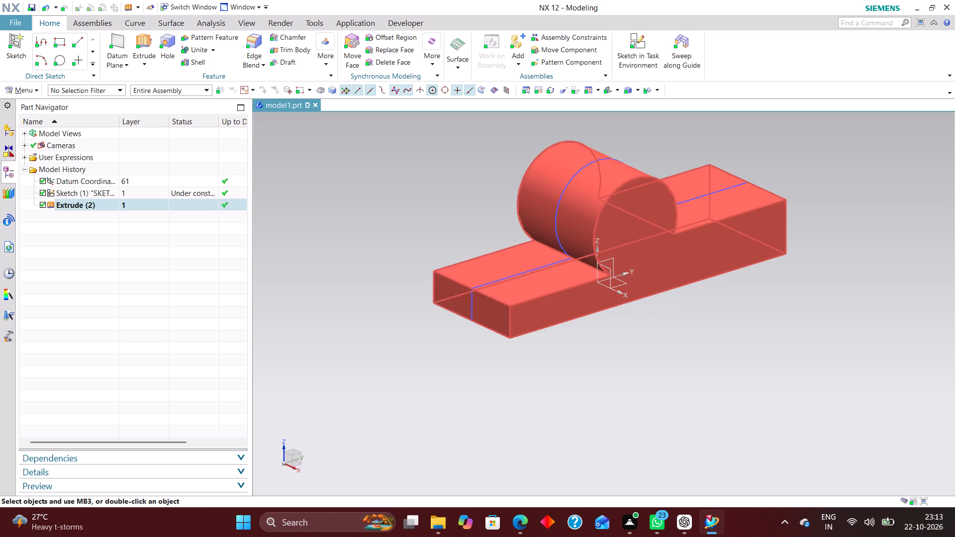
right_click_drag(512, 272, 513, 377)
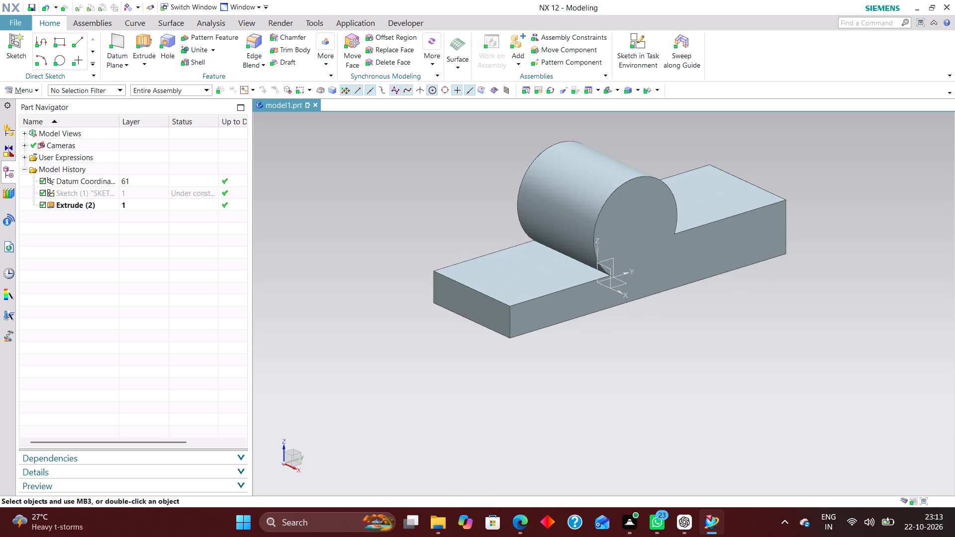
Reopen the hidden profile sketch for editing with rollback.
scroll(510, 423, "down", 1)
scroll(628, 390, "up", 2)
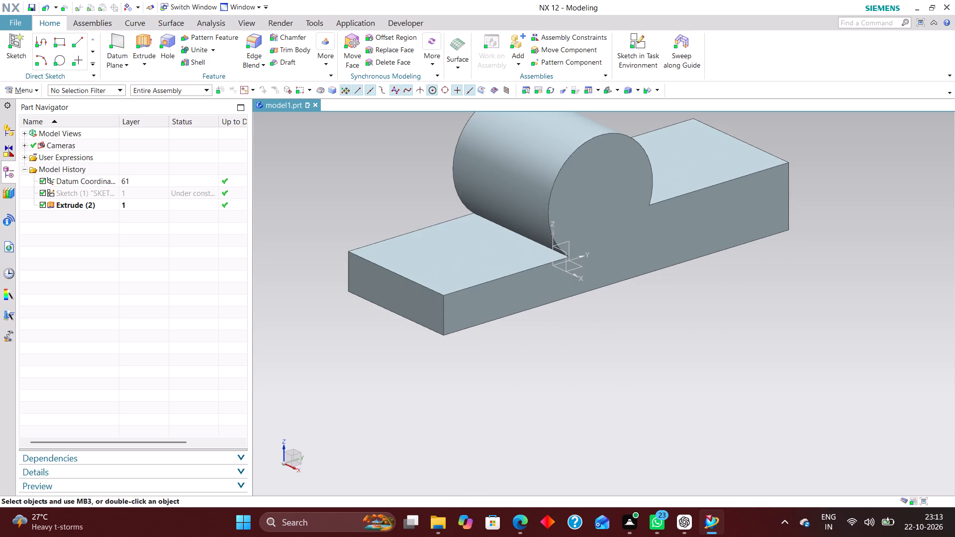
left_click(145, 190)
right_click(147, 190)
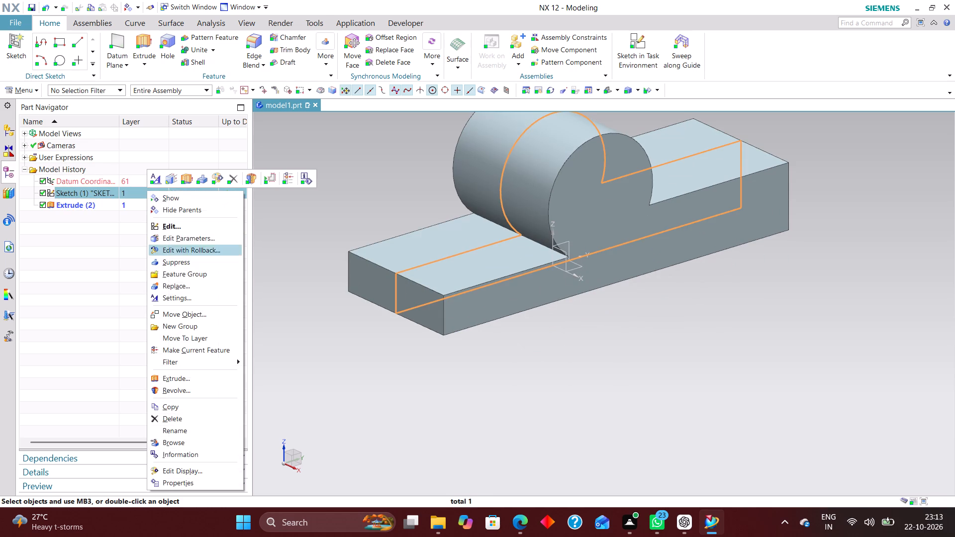
left_click(189, 248)
scroll(568, 301, "up", 4)
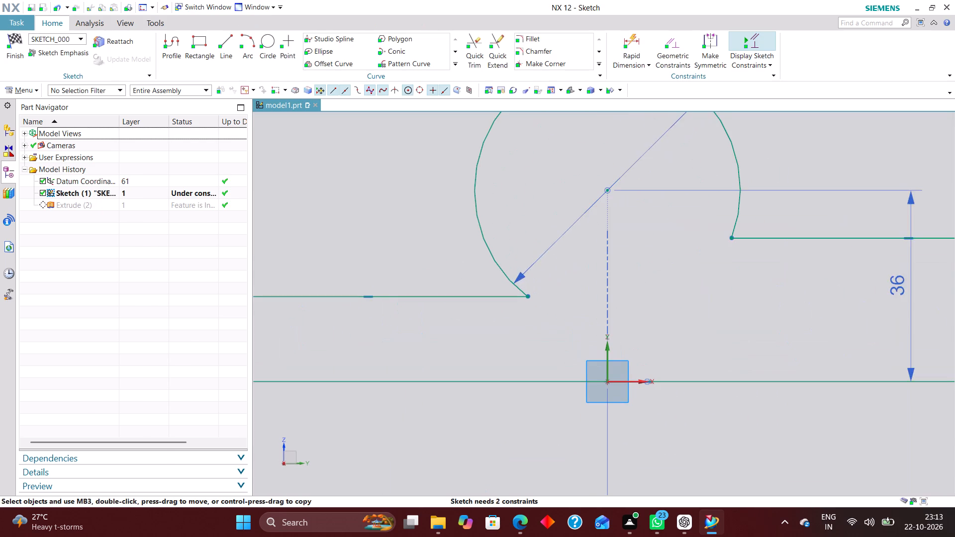
Draw a vertical line upward from the inner end of the lower horizontal line at the circle arc.
left_click(226, 36)
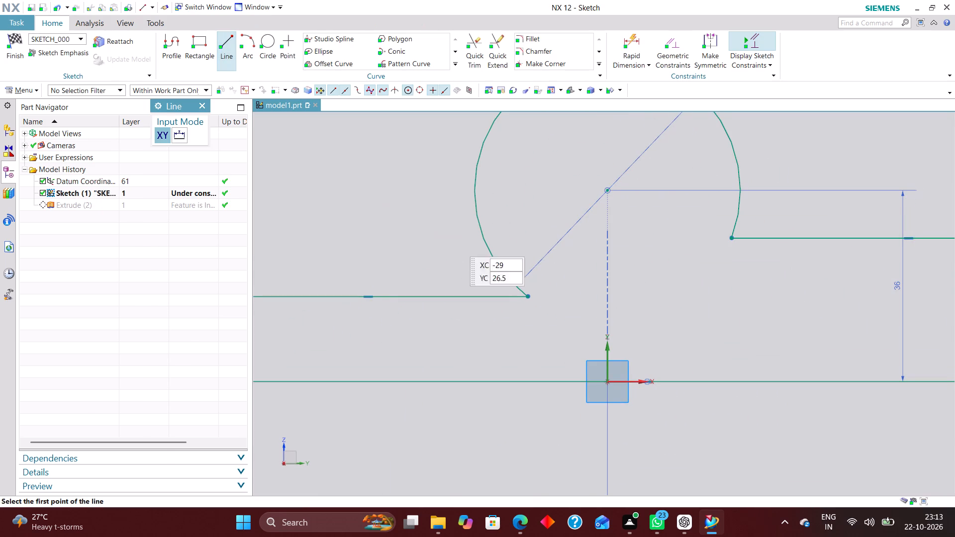
left_click(527, 300)
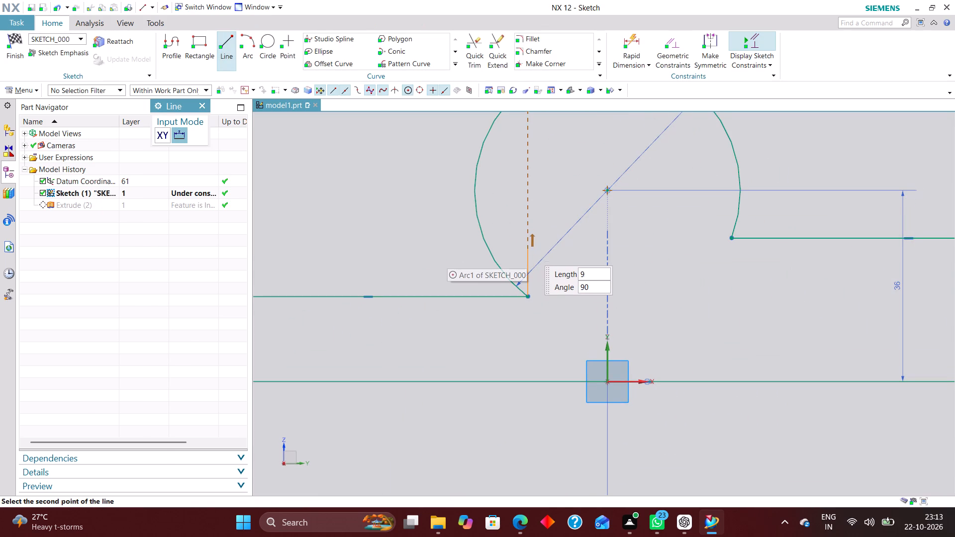
left_click(524, 215)
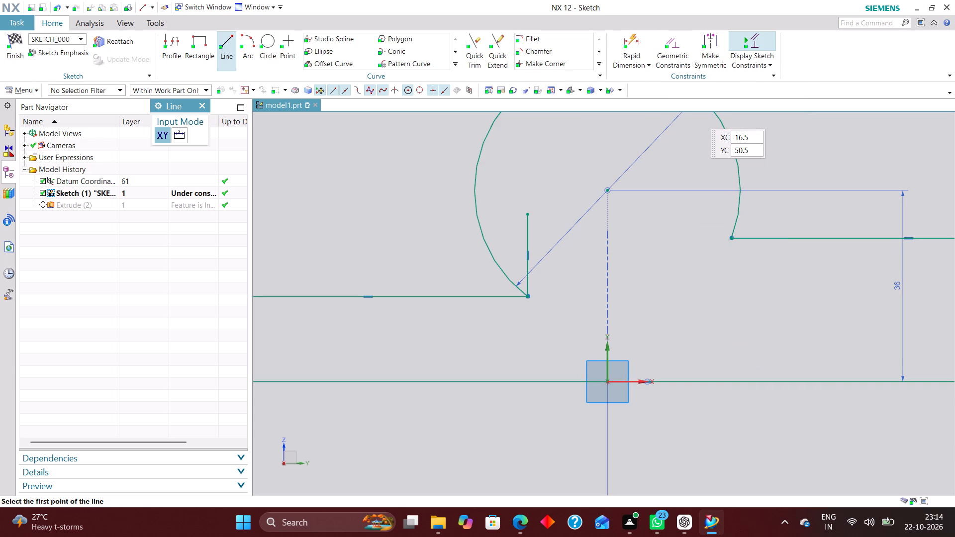
Extend the upper horizontal line to the new vertical line and trim the vertical line's excess above it.
left_click(499, 53)
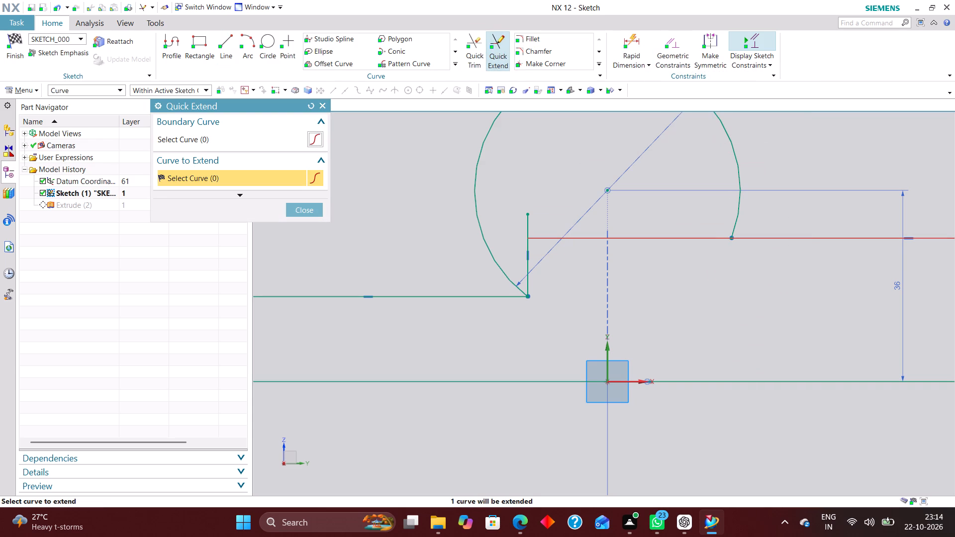
left_click(763, 240)
left_click(325, 103)
scroll(516, 353, "down", 1)
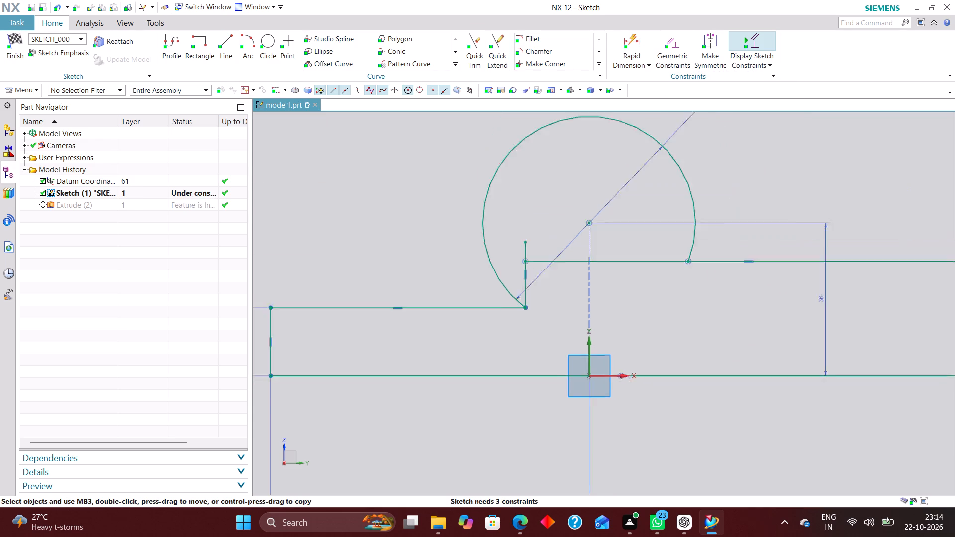
scroll(516, 353, "down", 1)
scroll(516, 296, "up", 4)
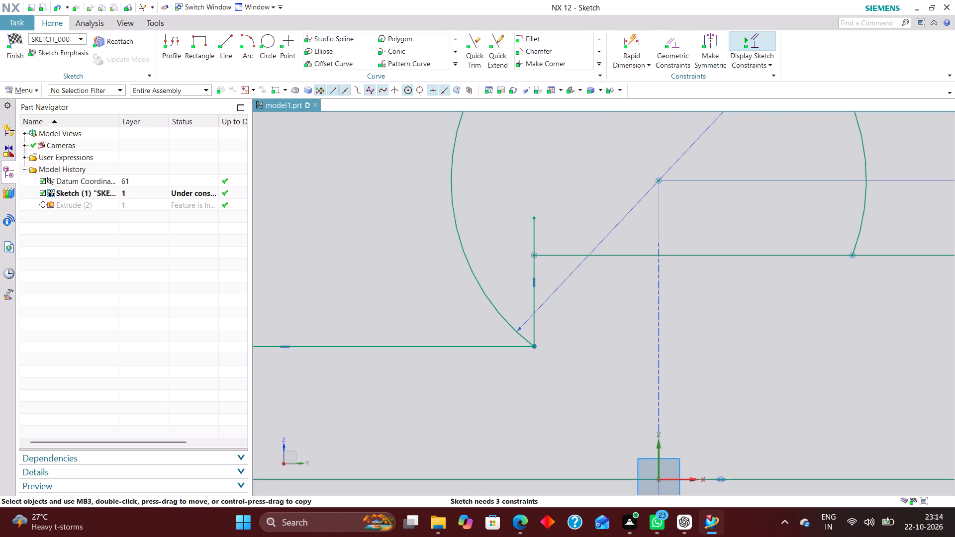
left_click(476, 50)
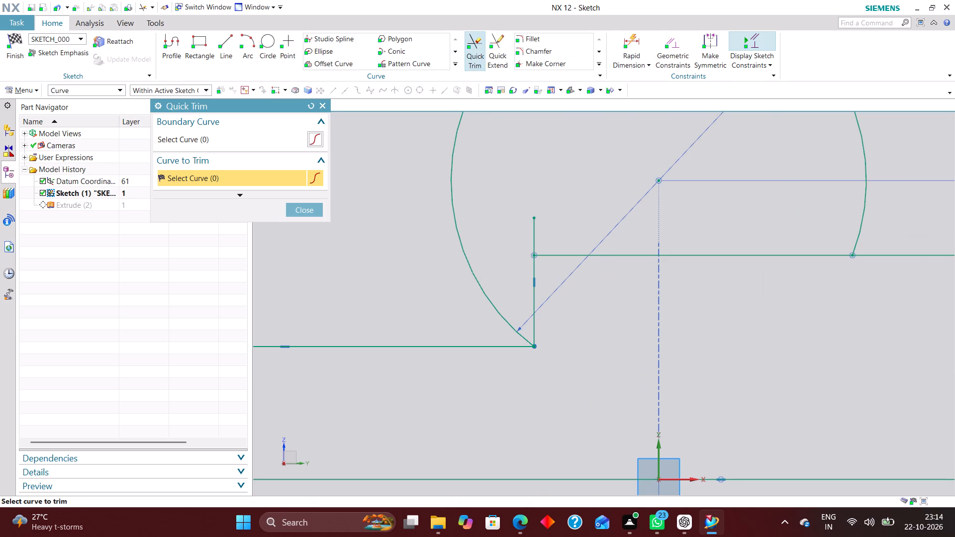
left_click(530, 223)
left_click(311, 204)
Convert the 50 mm circle arc to a reference curve and finish the profile sketch.
scroll(515, 392, "down", 4)
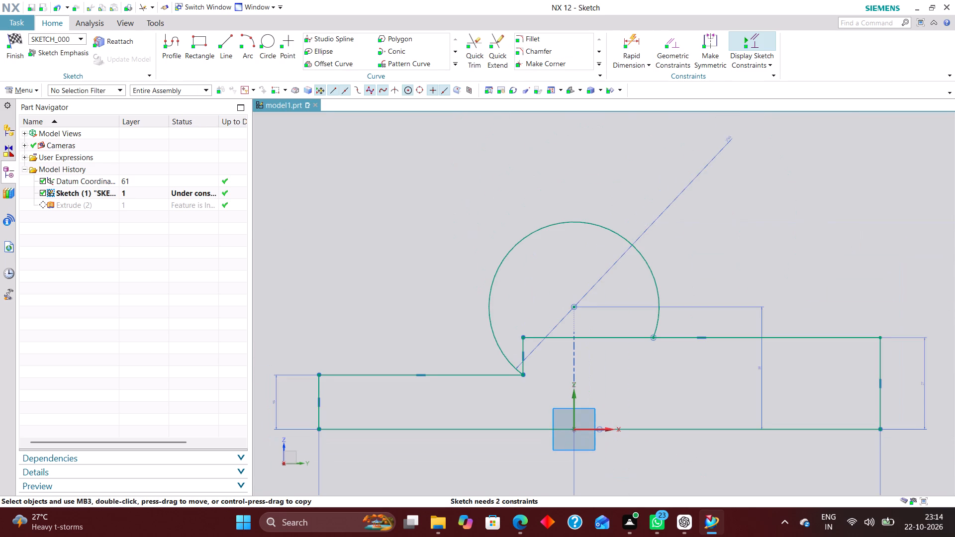
right_click_drag(571, 222, 611, 260)
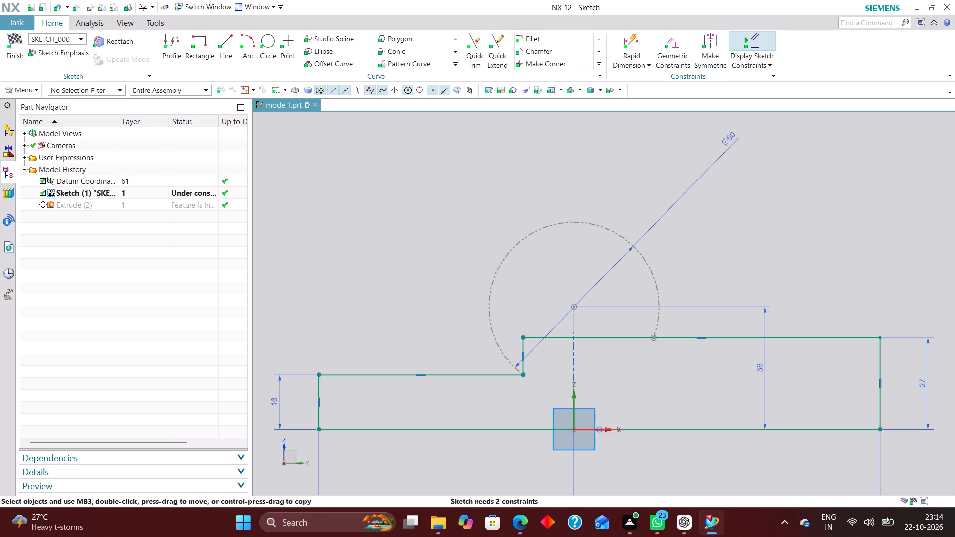
left_click(20, 37)
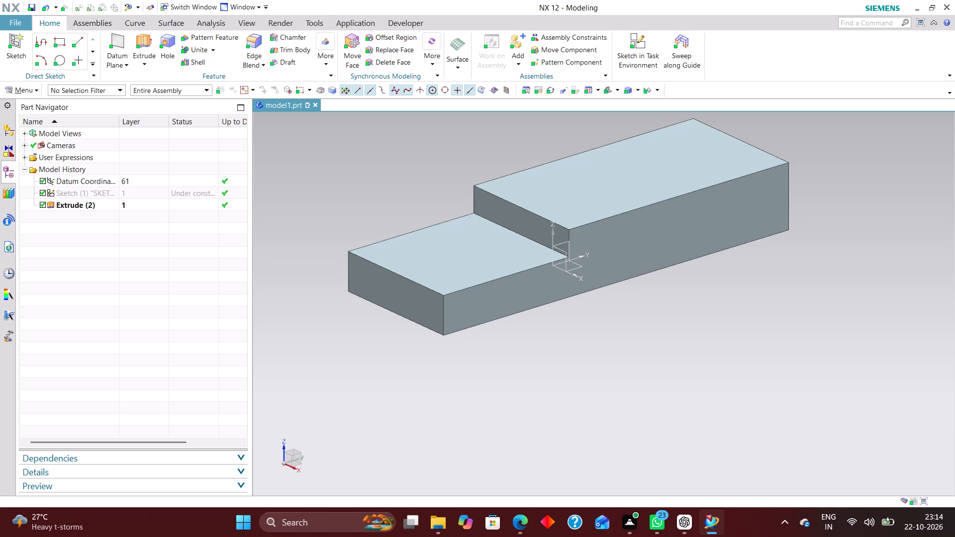
Create a new sketch on the YZ plane of the datum coordinate system.
left_click(640, 35)
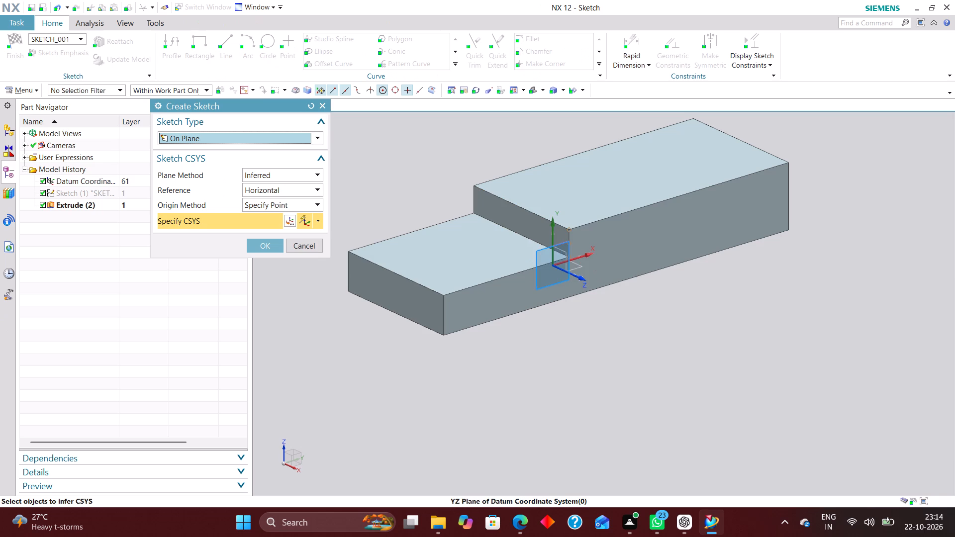
left_click(564, 242)
left_click(260, 244)
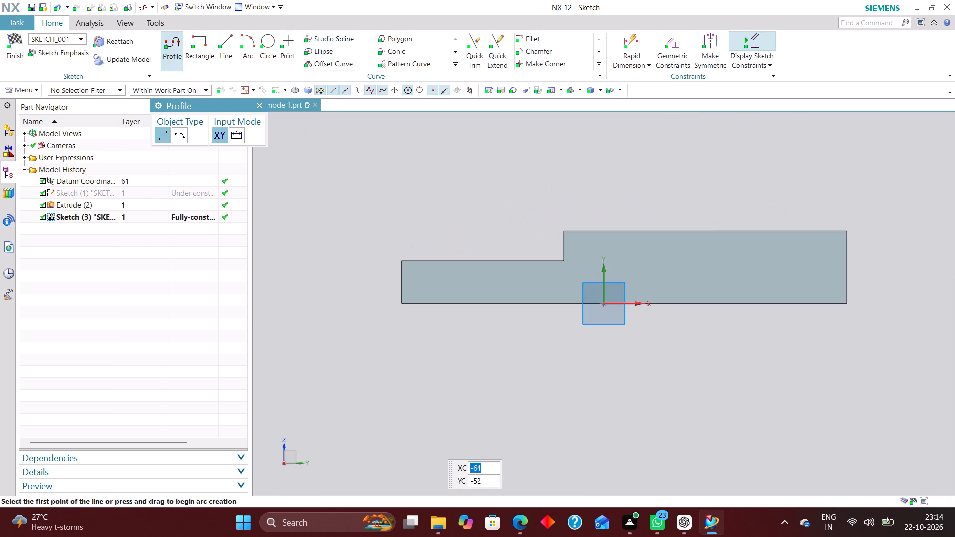
Draw a circle about 43 mm in diameter above the stepped body, near the vertical sketch axis.
scroll(572, 394, "down", 1)
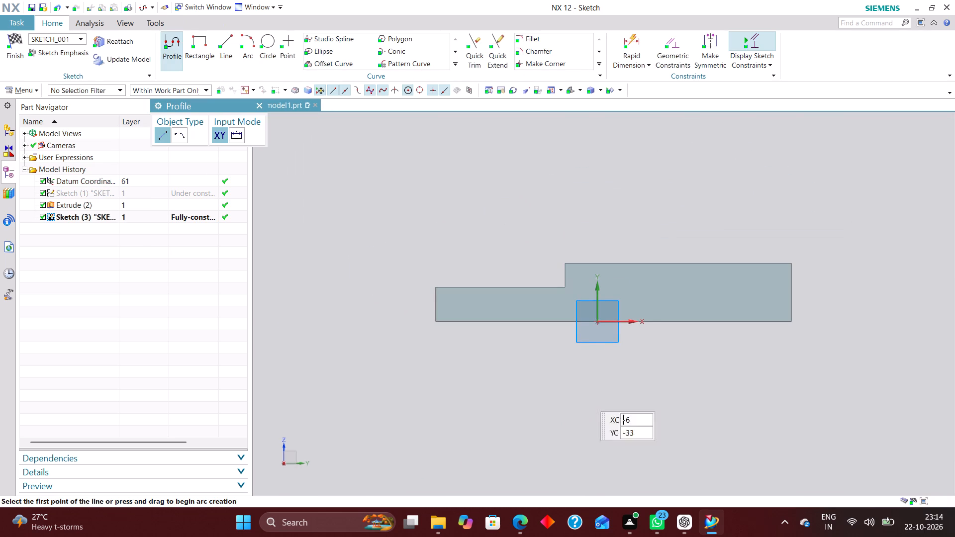
scroll(580, 421, "down", 2)
scroll(589, 312, "up", 2)
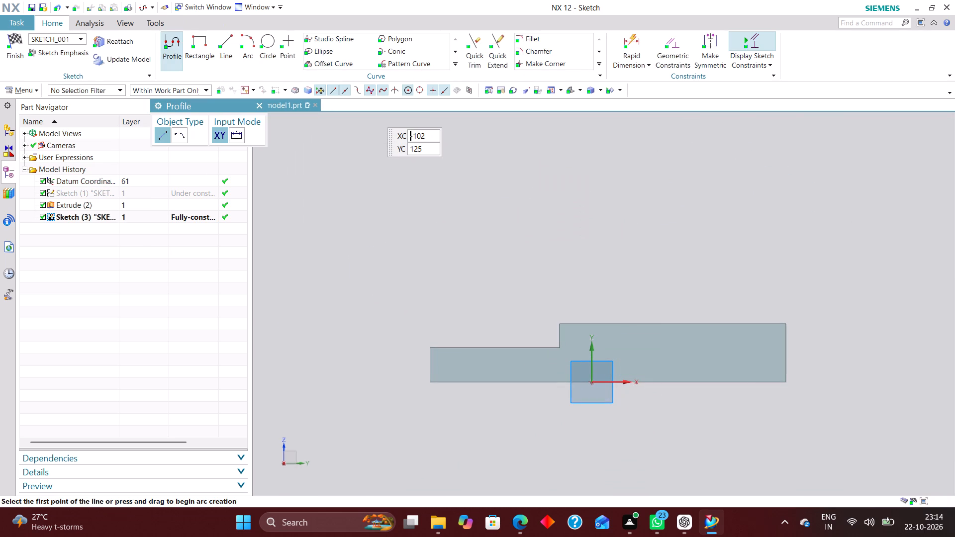
left_click(269, 40)
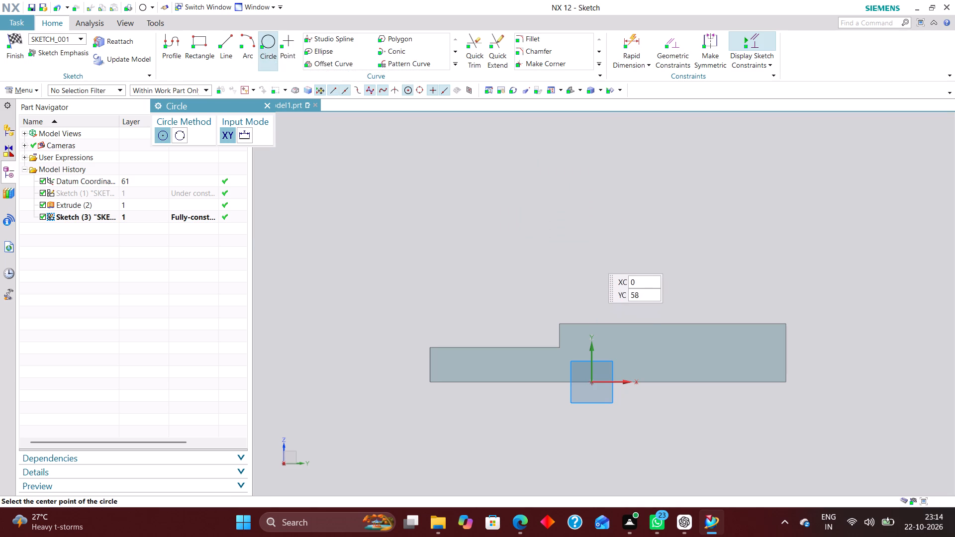
left_click(589, 240)
left_click(608, 282)
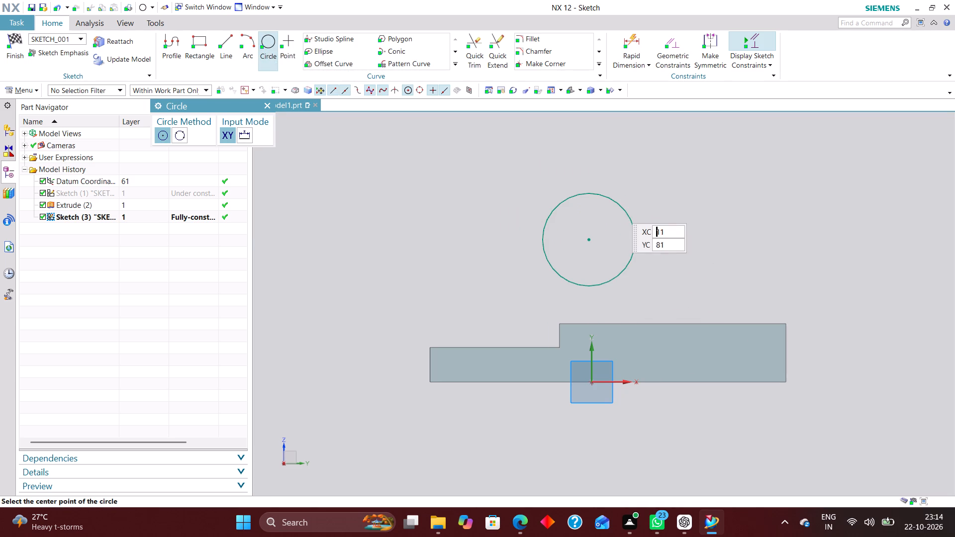
Constrain the circle's centre to lie on the vertical sketch axis.
left_click(672, 37)
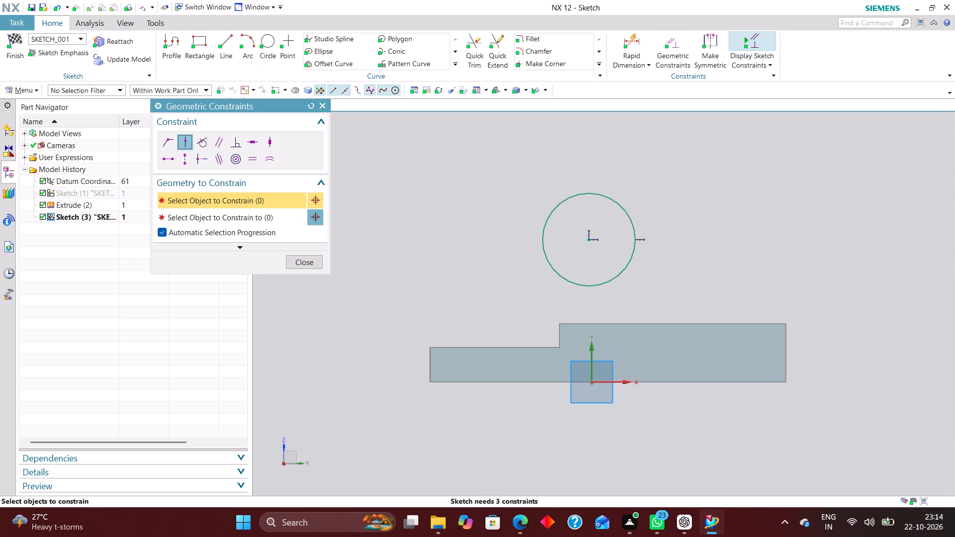
left_click(590, 236)
left_click(593, 362)
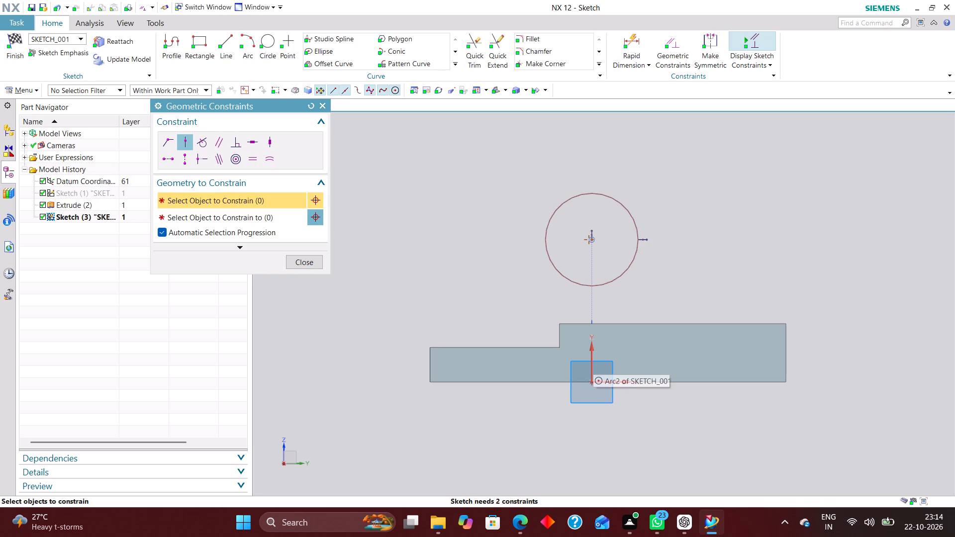
left_click(325, 102)
Dimension the circle's diameter as 50 mm.
left_click(678, 42)
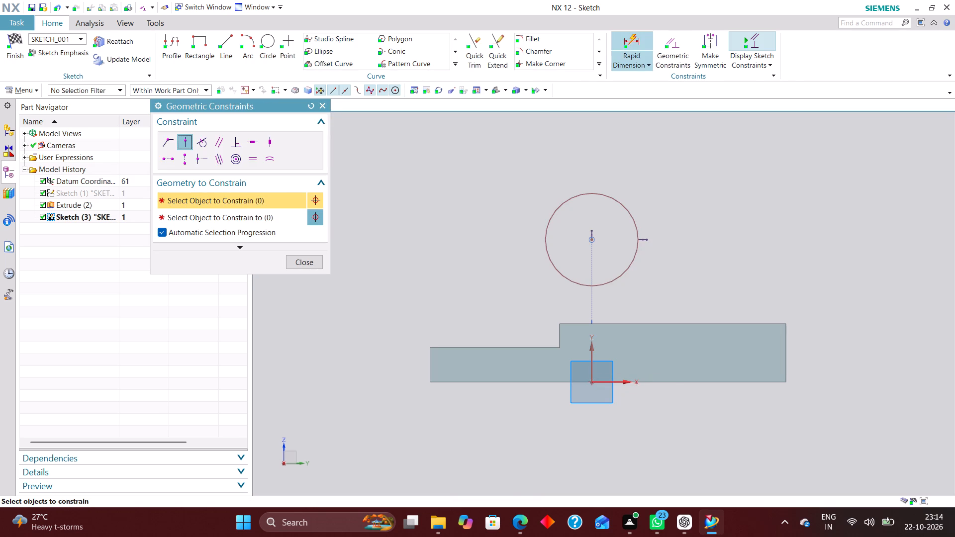
left_click(636, 41)
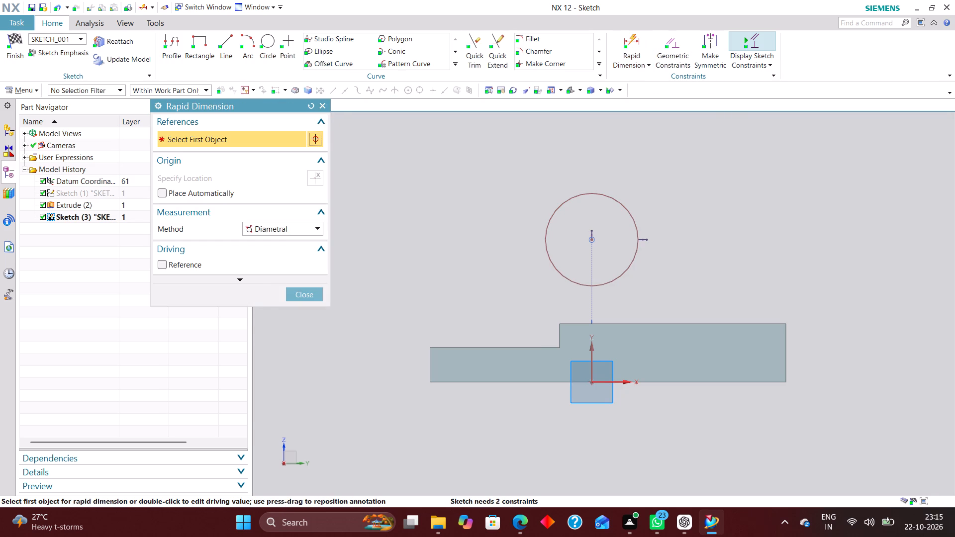
double_click(298, 227)
left_click(611, 197)
left_click(619, 180)
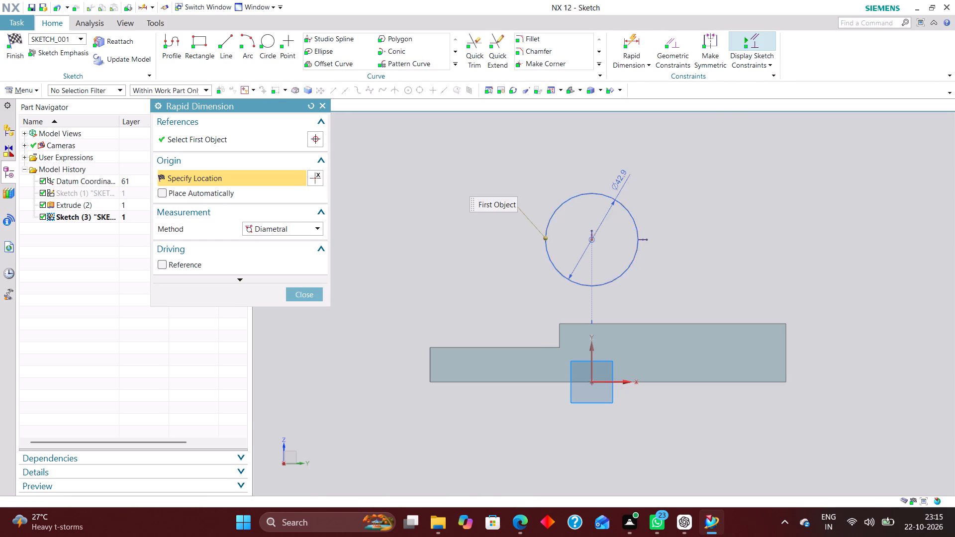
type("50")
key("Return")
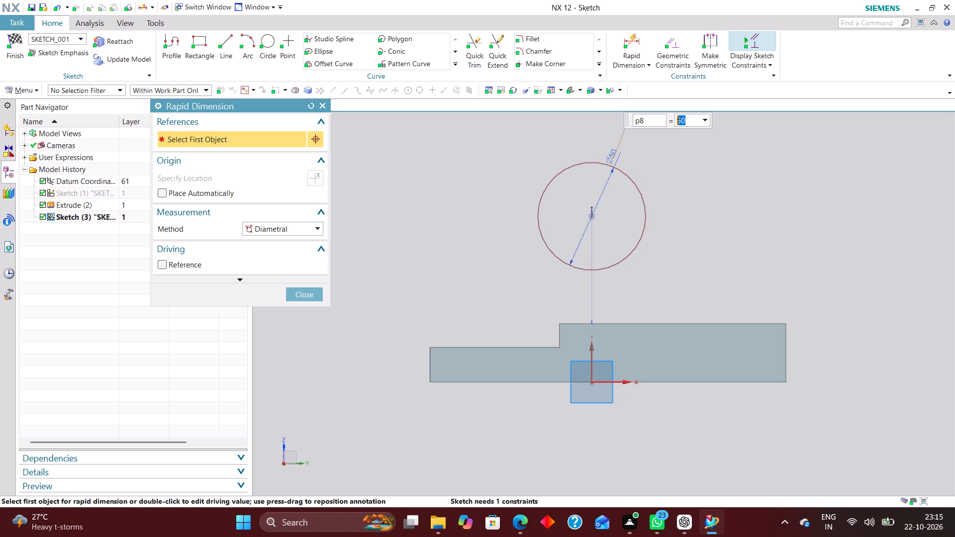
left_click(306, 294)
Dimension the circle centre's height above the horizontal sketch axis as 27 mm, using the Inferred method.
left_click(637, 40)
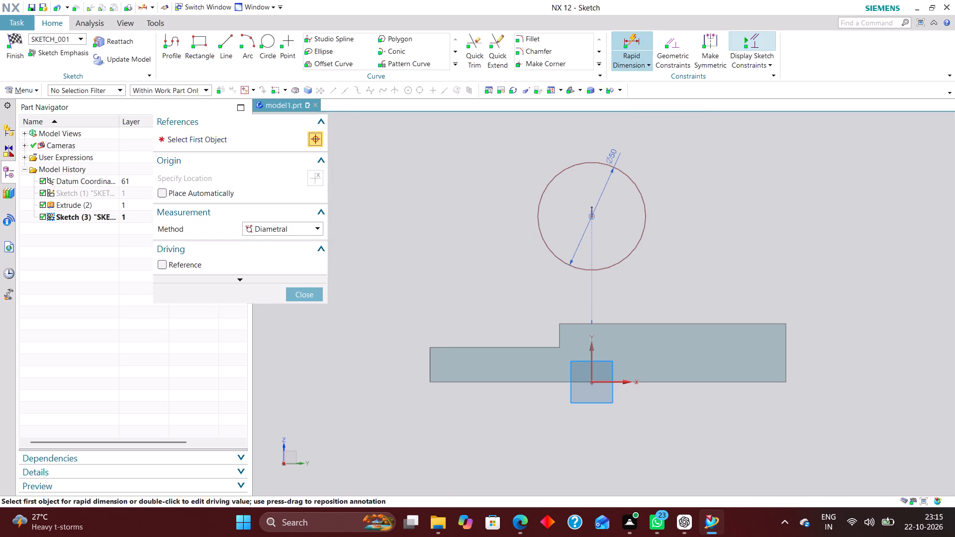
left_click(294, 229)
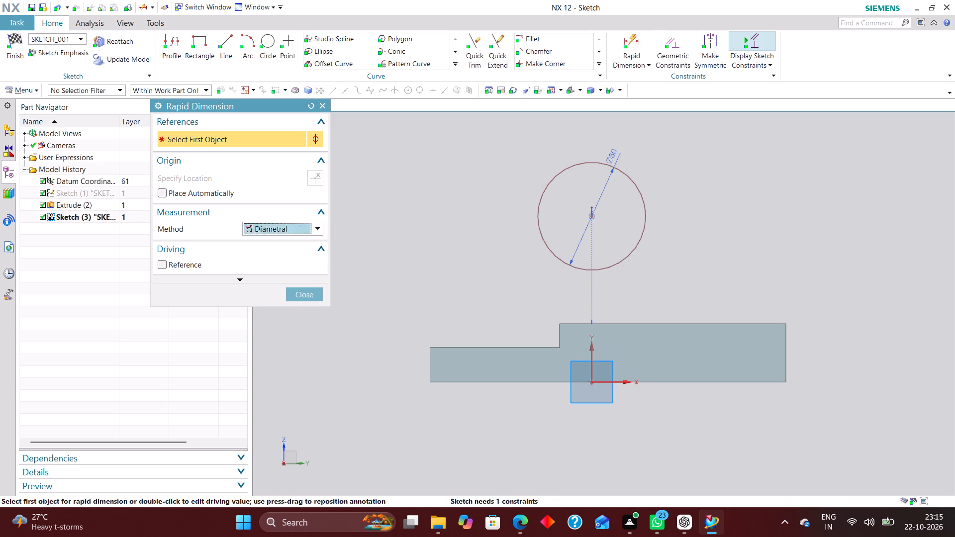
left_click(285, 235)
left_click(316, 229)
left_click(294, 244)
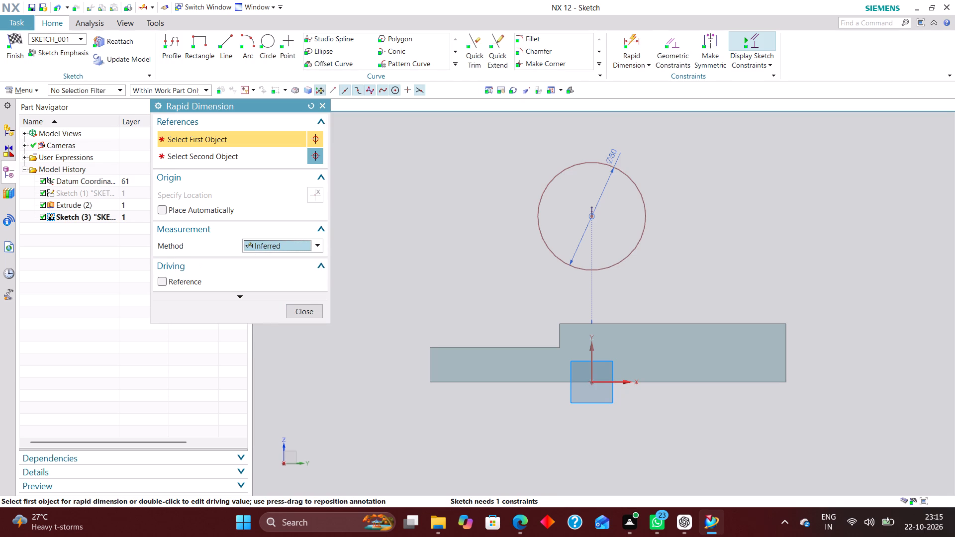
left_click(614, 385)
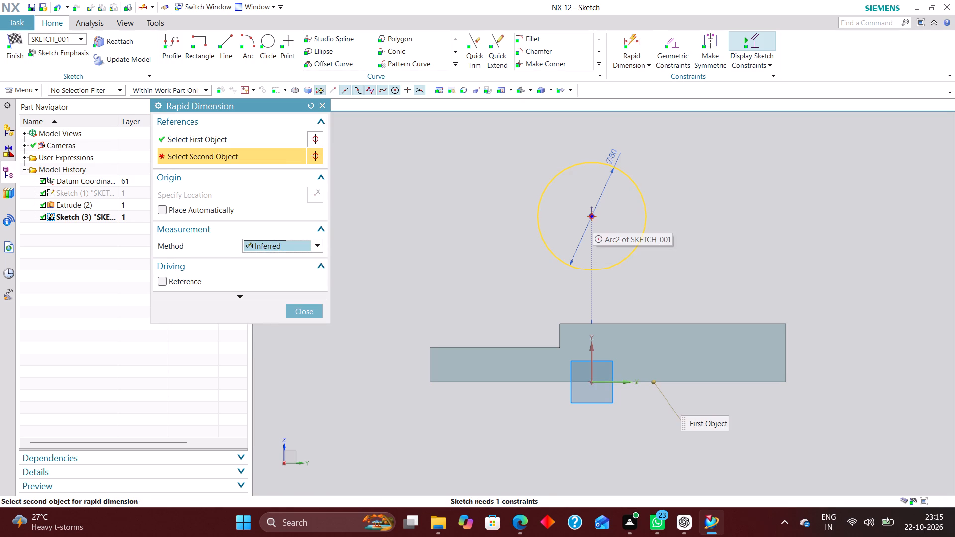
left_click(594, 213)
left_click(824, 283)
key("2")
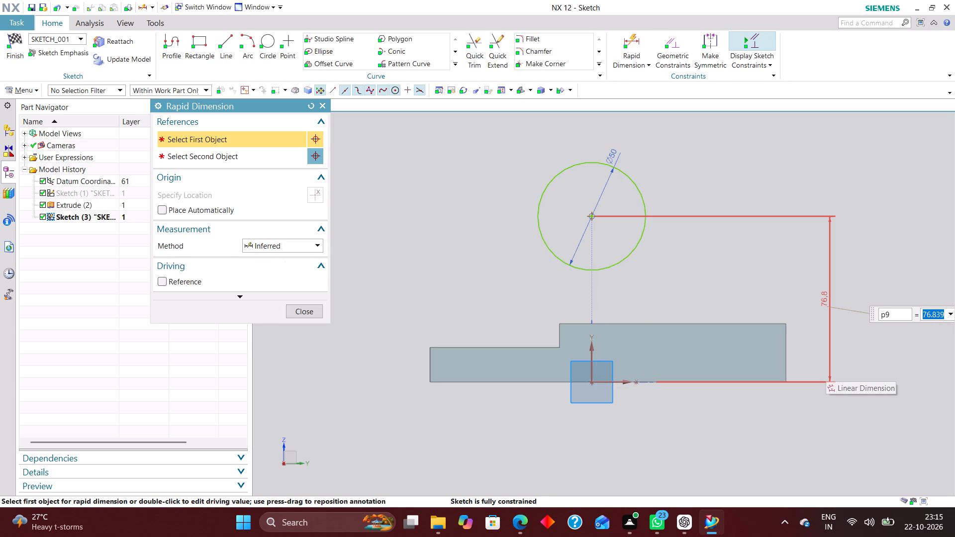
key("7")
key("Return")
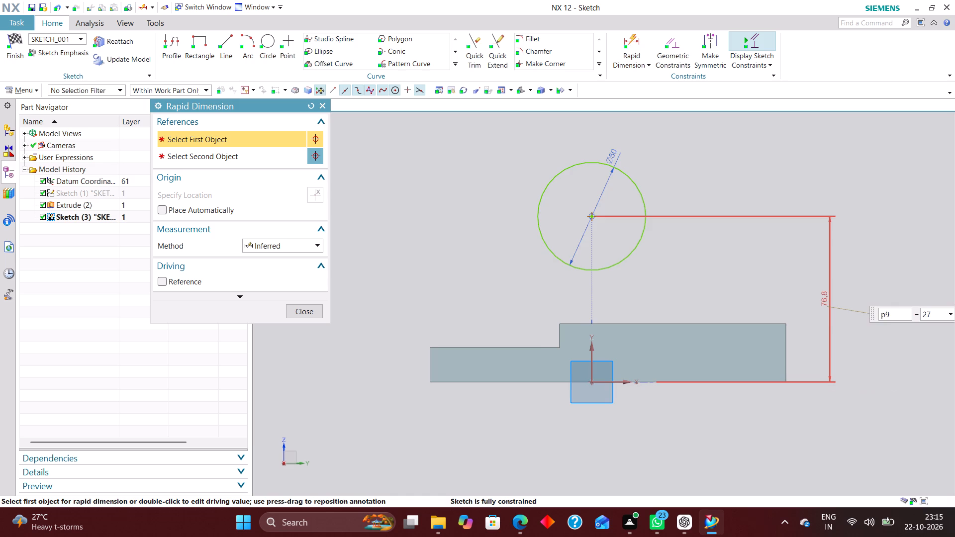
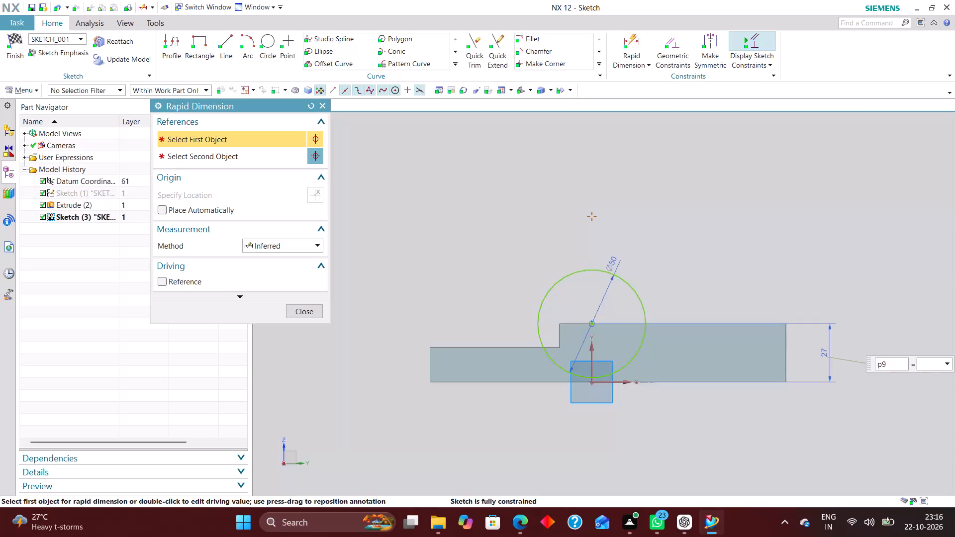
Set the circle centre's height above the horizontal sketch axis to 36 mm and finish the sketch.
key("Return")
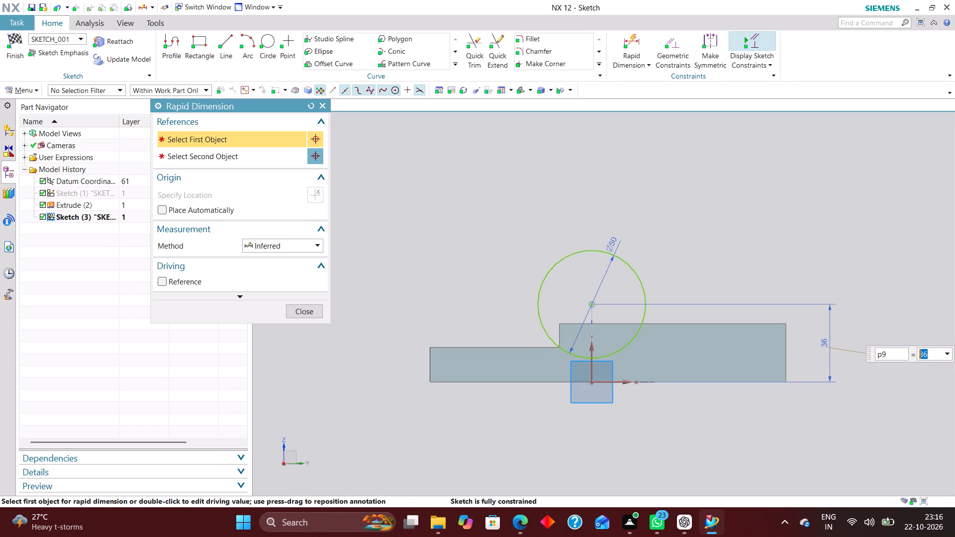
left_click(315, 310)
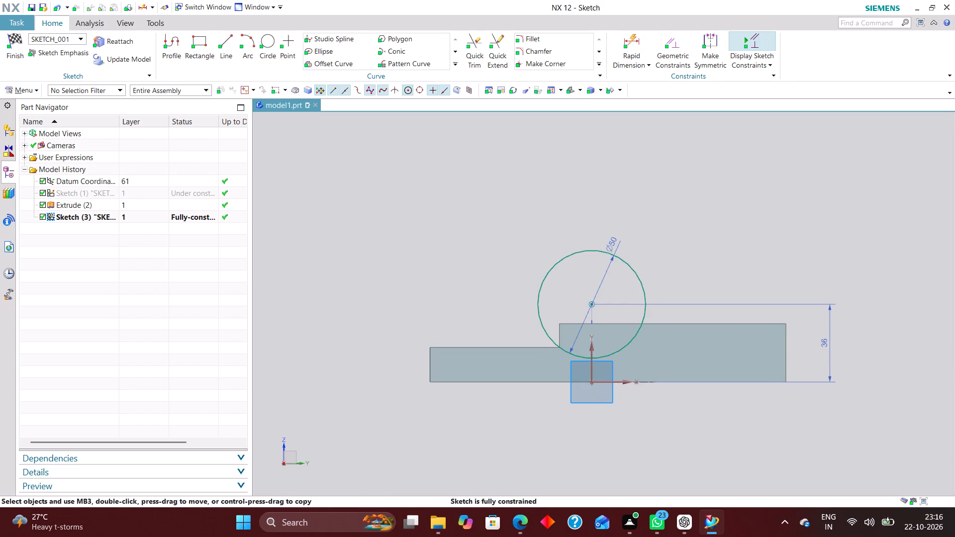
left_click(18, 35)
Extrude the 50 mm circle symmetrically with a distance of 66/2 mm and Boolean set to None.
scroll(521, 368, "down", 1)
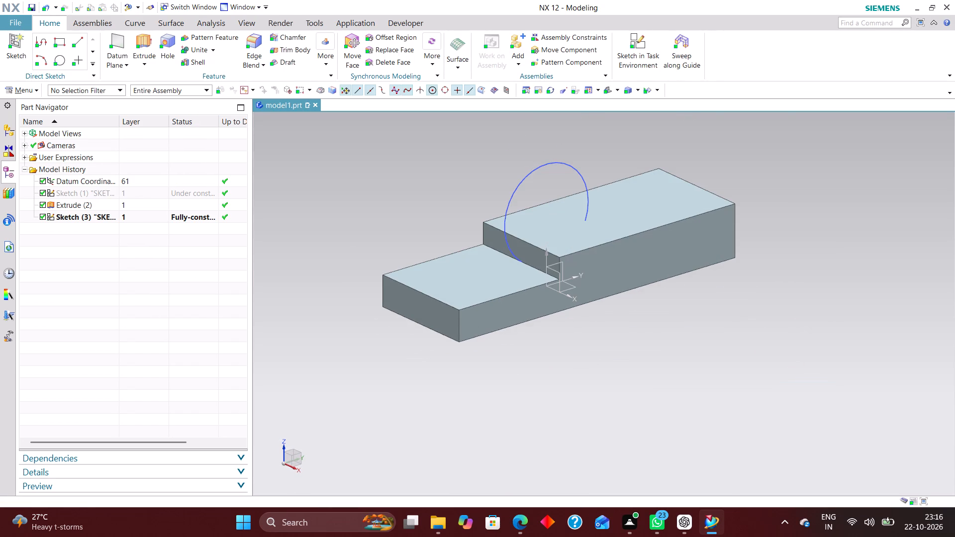
left_click(145, 49)
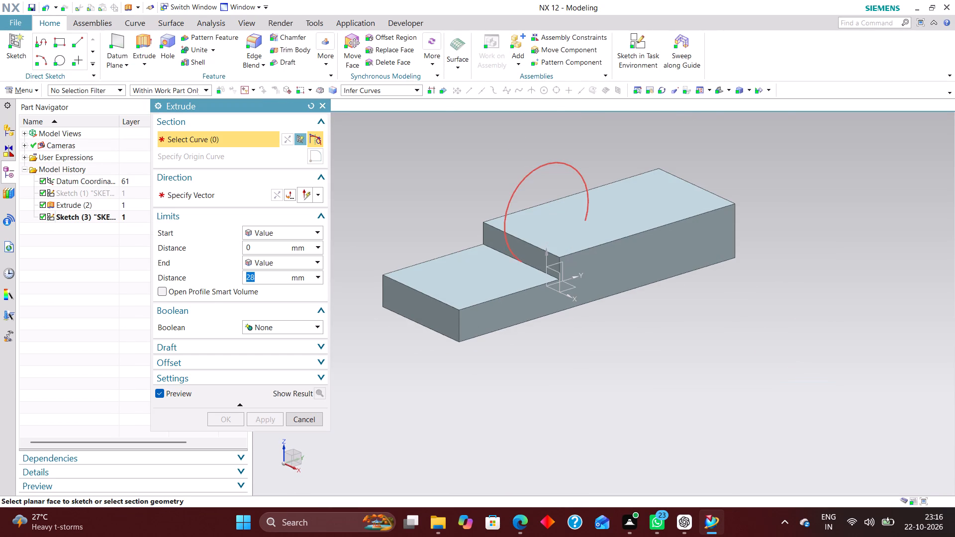
left_click(521, 177)
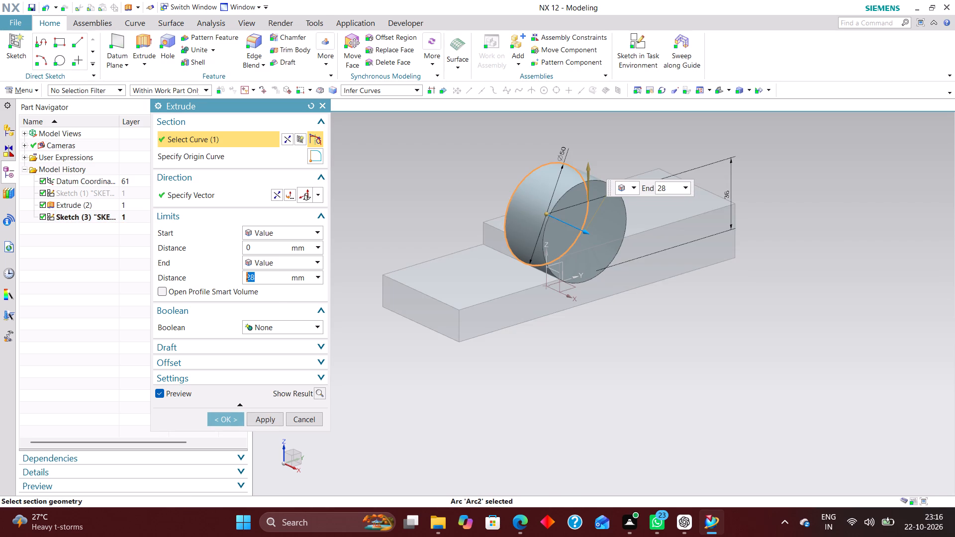
left_click(297, 230)
left_click(281, 256)
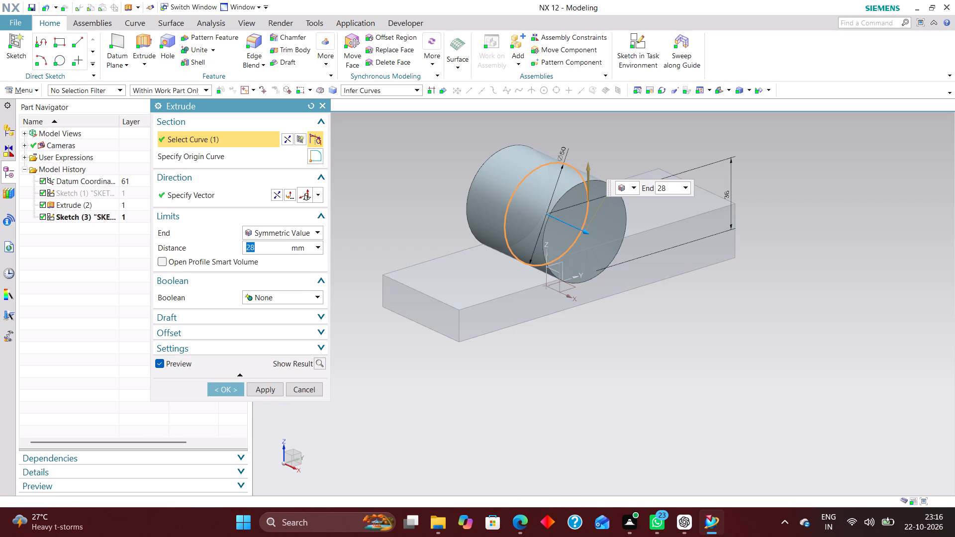
type("66/2")
key("Return")
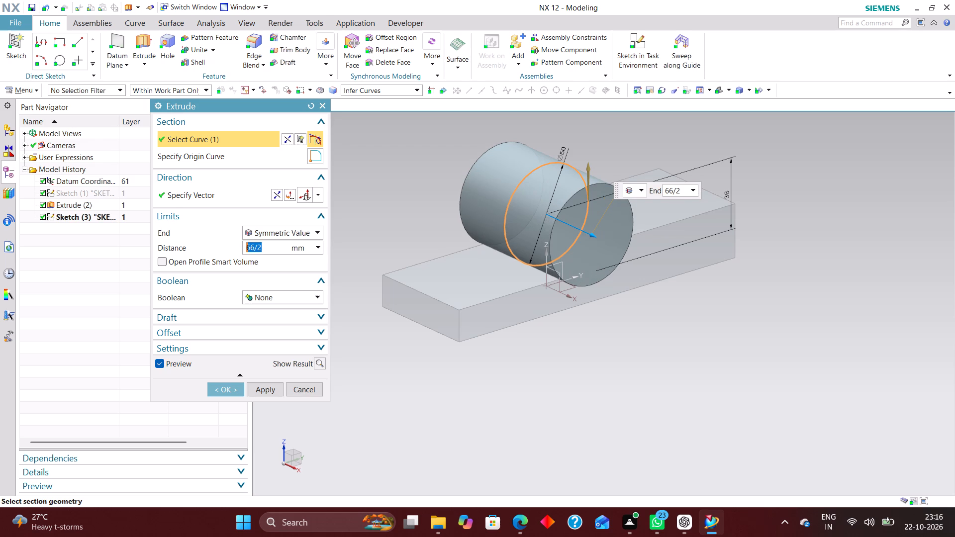
left_click(214, 391)
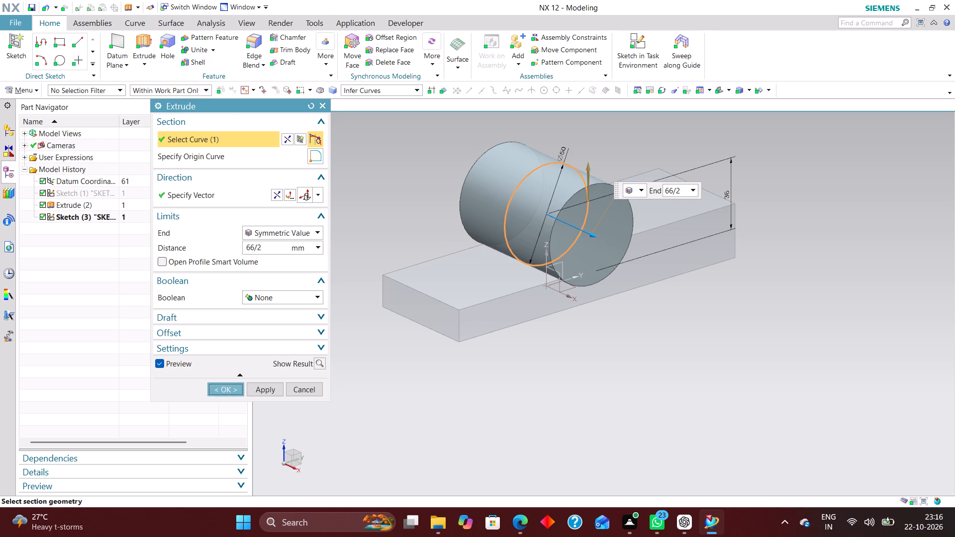
Examine from several angles how the extruded cylinder meets the stepped base on both sides.
middle_click_drag(624, 381, 634, 365)
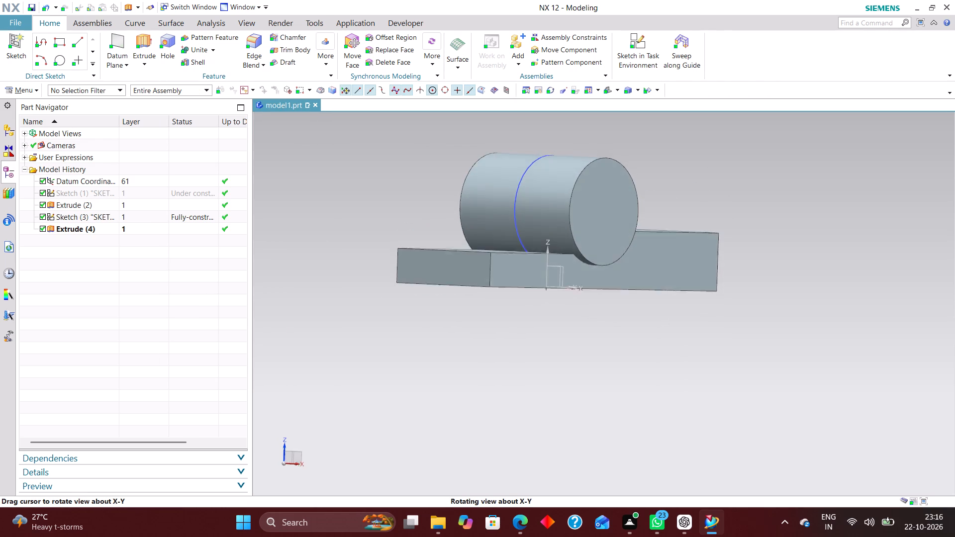
middle_click_drag(634, 365, 614, 359)
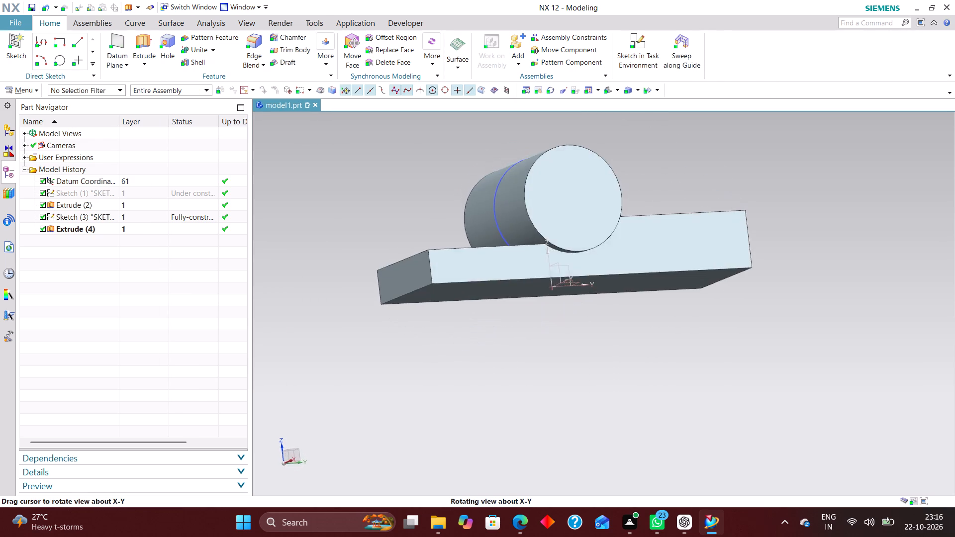
middle_click_drag(614, 359, 612, 382)
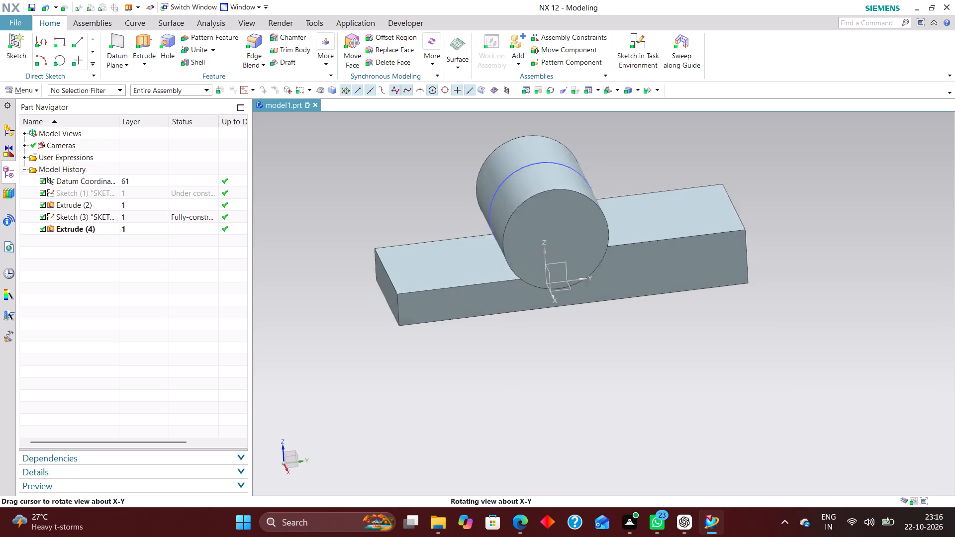
middle_click_drag(612, 382, 613, 382)
right_click_drag(644, 379, 592, 377)
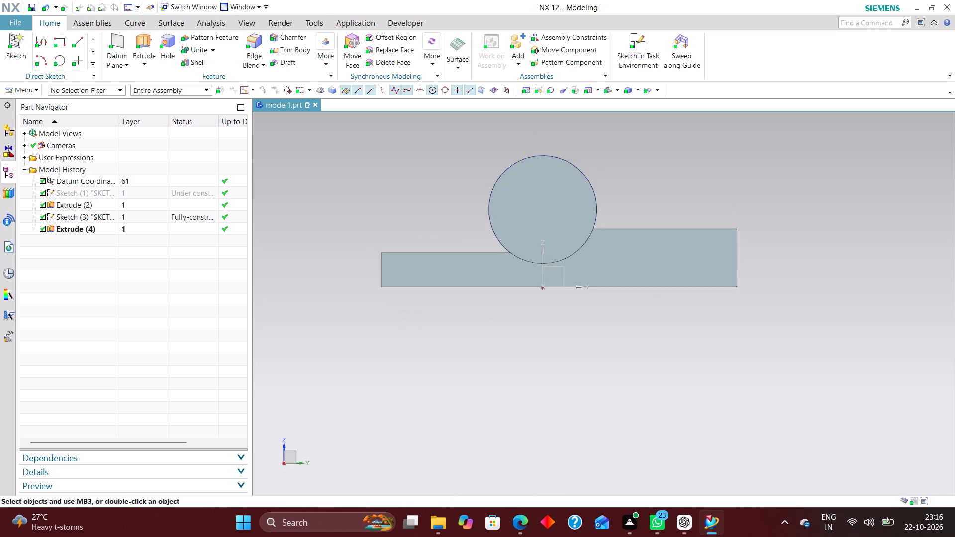
middle_click_drag(510, 400, 545, 411)
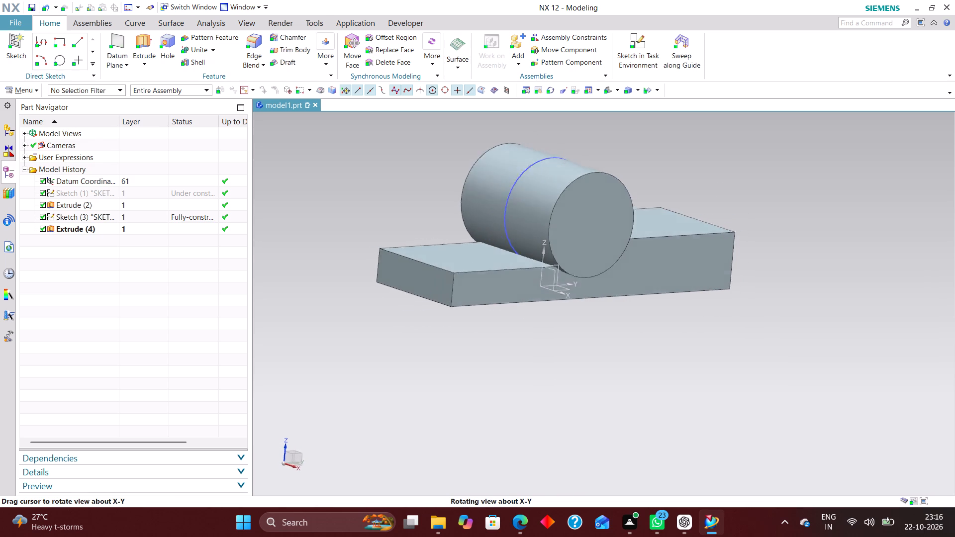
middle_click_drag(545, 411, 520, 385)
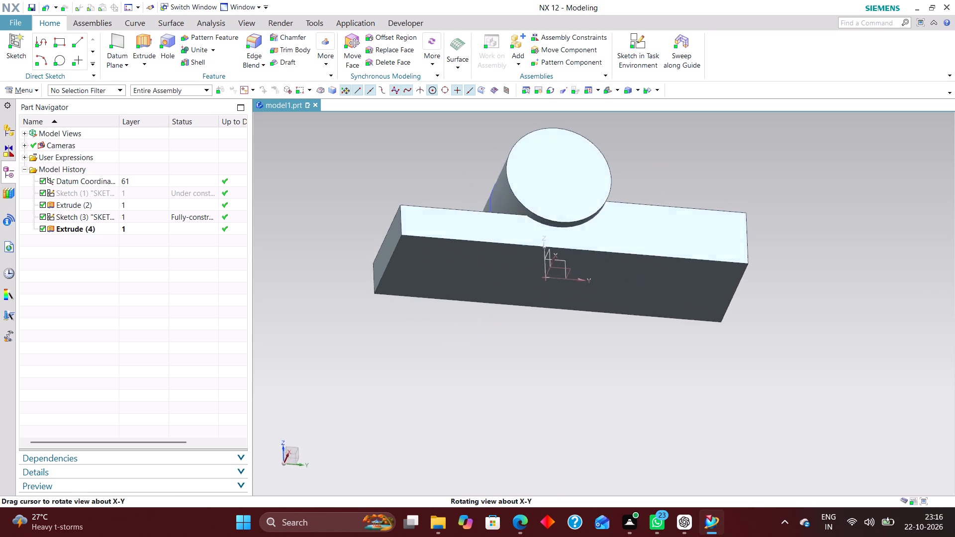
middle_click_drag(520, 385, 502, 426)
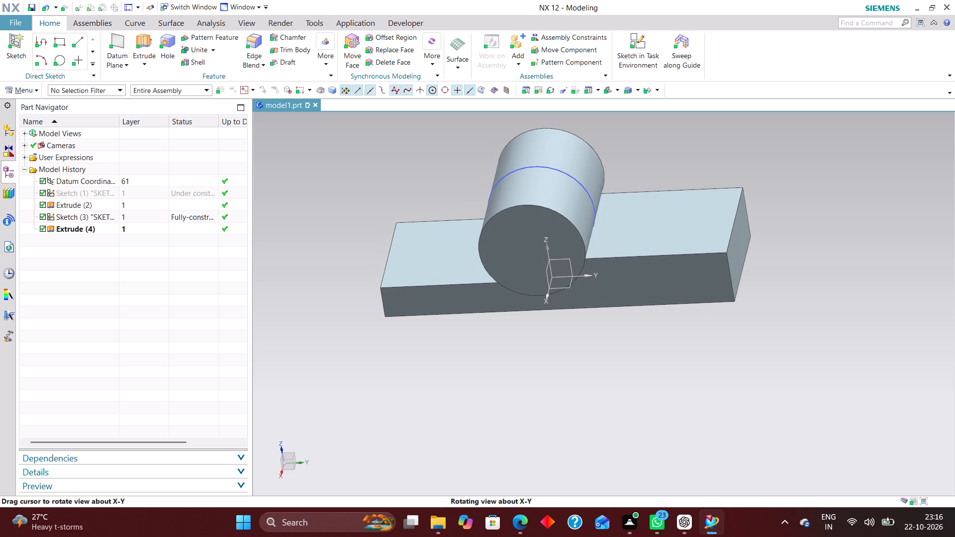
middle_click_drag(502, 426, 509, 413)
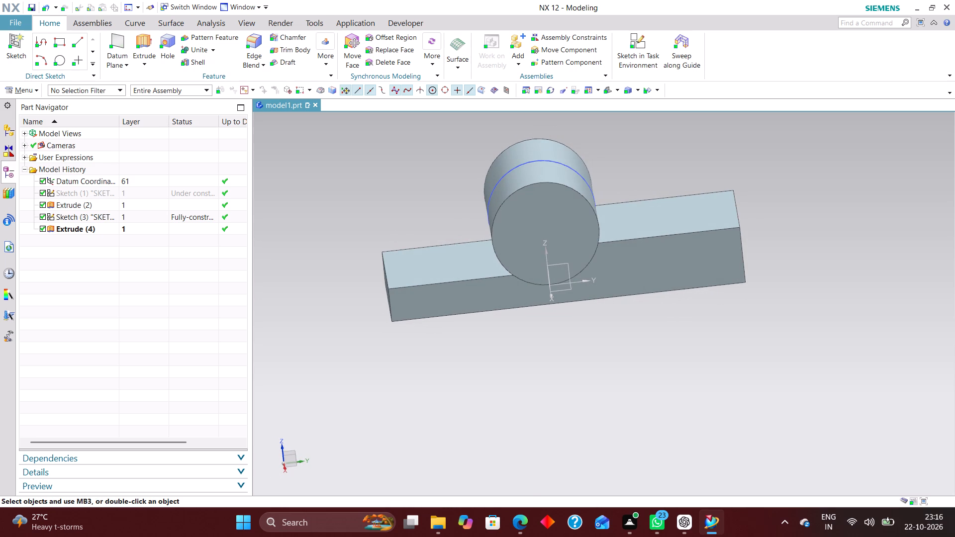
middle_click_drag(509, 413, 549, 413)
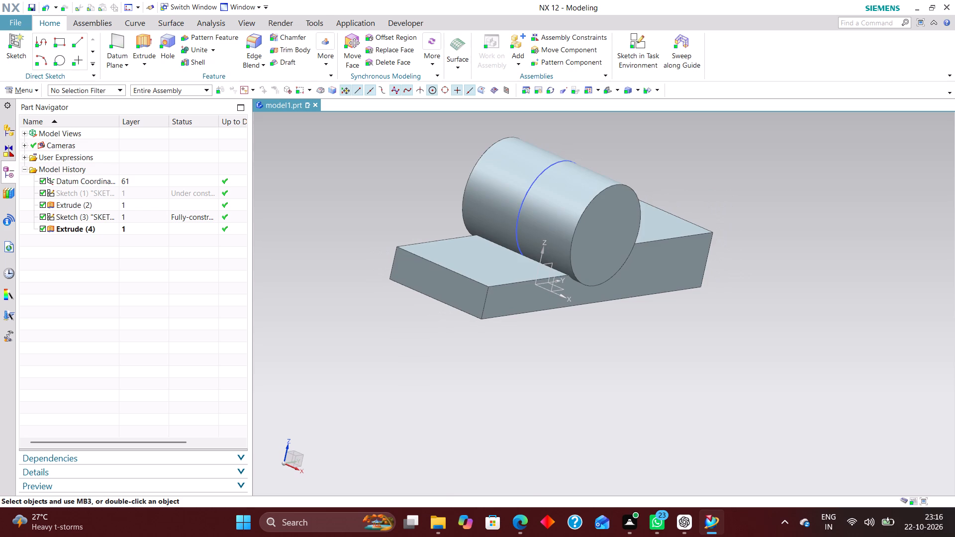
scroll(538, 268, "up", 5)
scroll(538, 284, "down", 3)
scroll(603, 366, "up", 5)
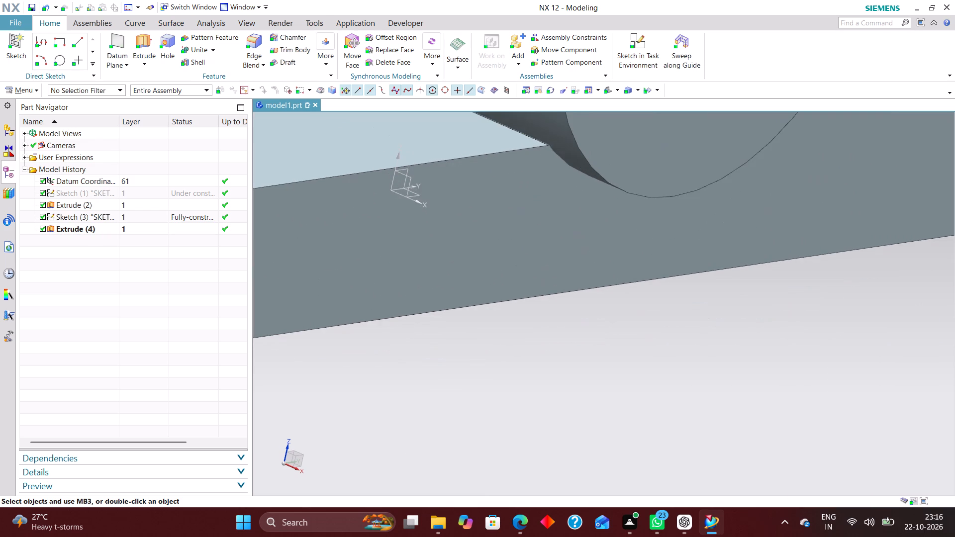
scroll(563, 245, "down", 4)
scroll(551, 180, "up", 7)
scroll(549, 248, "up", 7)
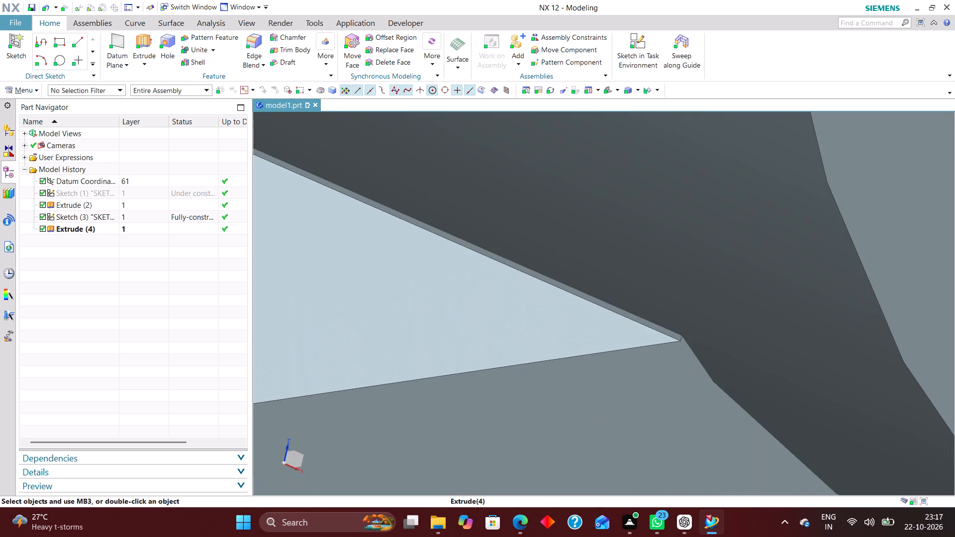
scroll(659, 342, "up", 7)
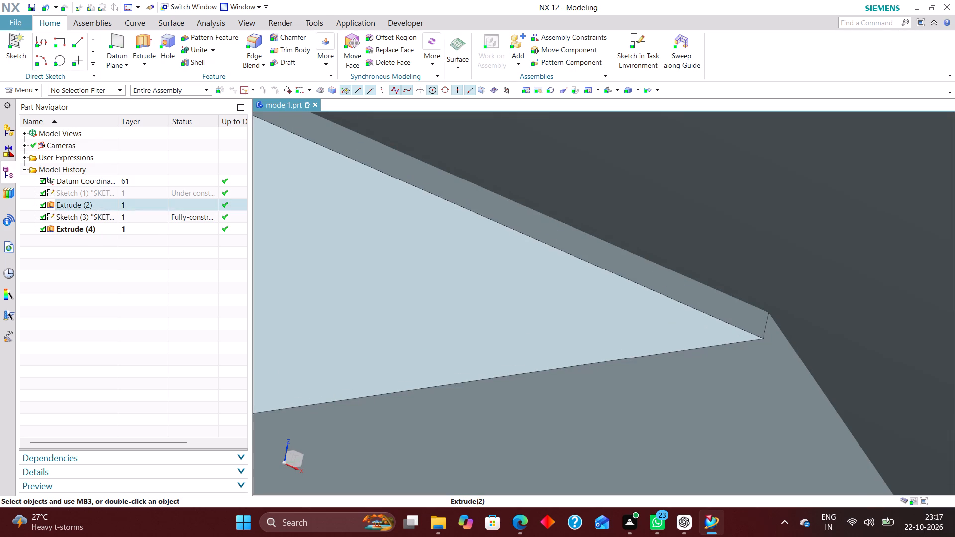
scroll(583, 255, "down", 6)
scroll(583, 255, "down", 15)
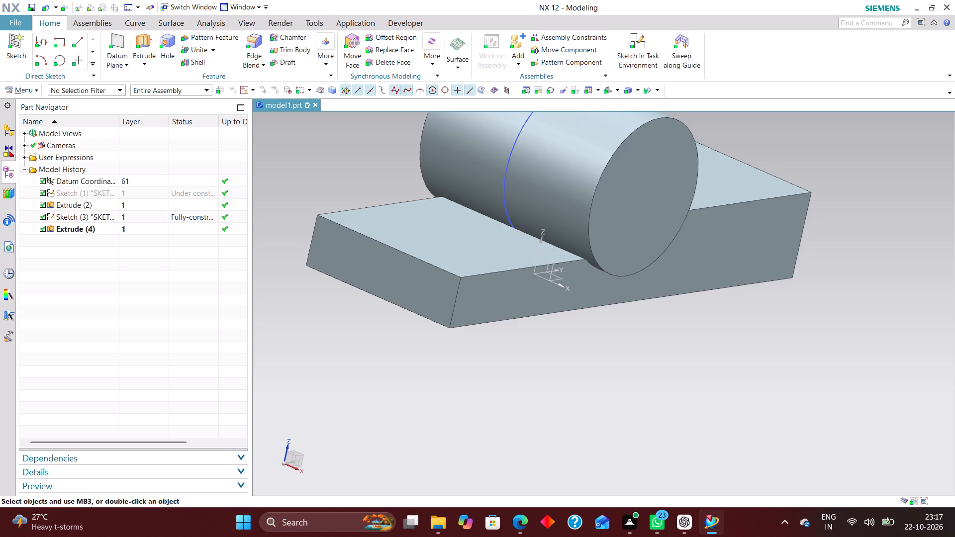
middle_click_drag(653, 364, 593, 356)
middle_click(608, 362)
scroll(593, 220, "up", 8)
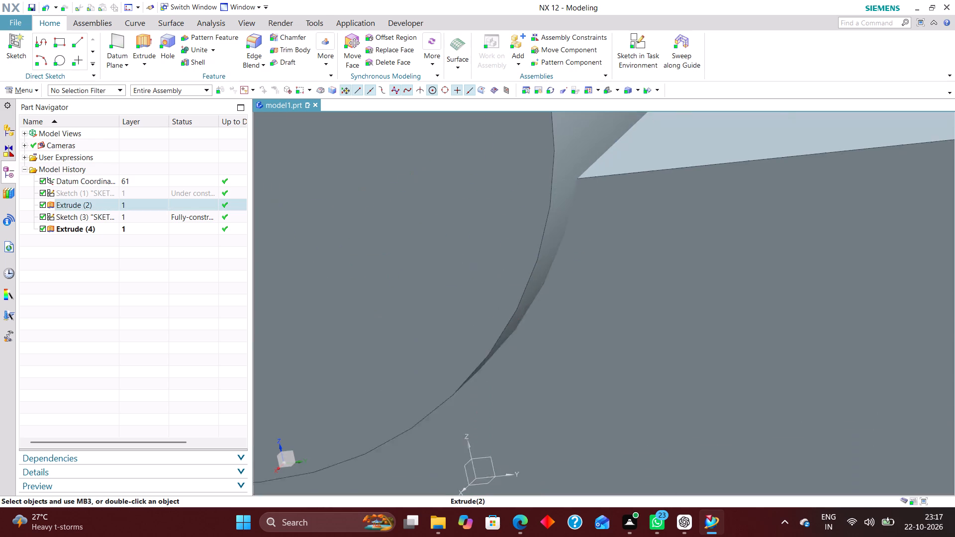
Unite the cylinder with the stepped base, using the base as target and the cylinder as tool.
scroll(594, 220, "down", 7)
scroll(594, 375, "down", 3)
middle_click_drag(592, 383, 627, 382)
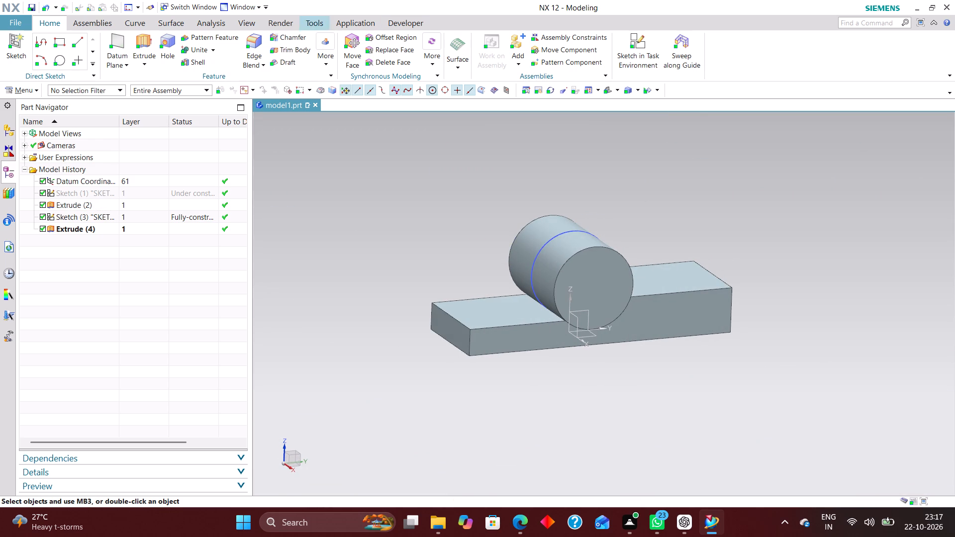
left_click(198, 46)
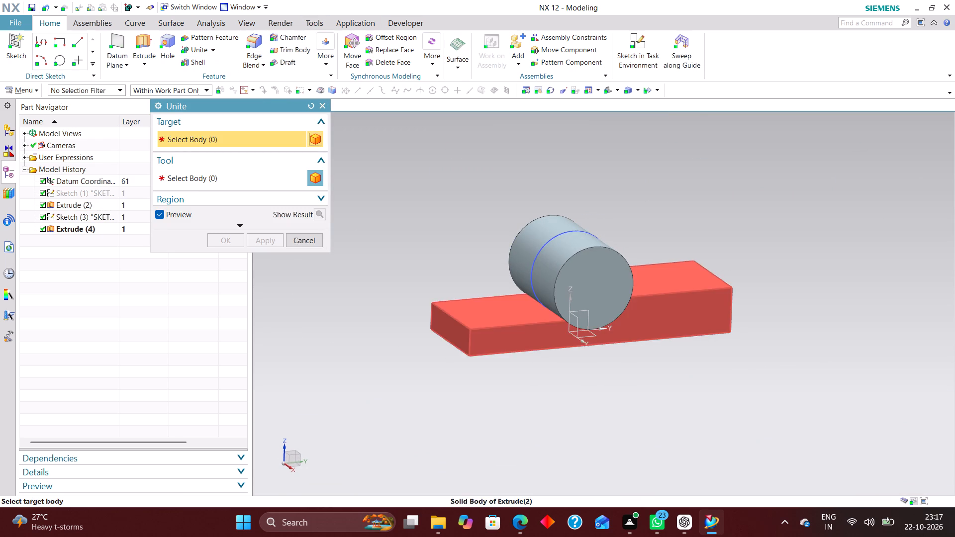
left_click(507, 334)
left_click(569, 270)
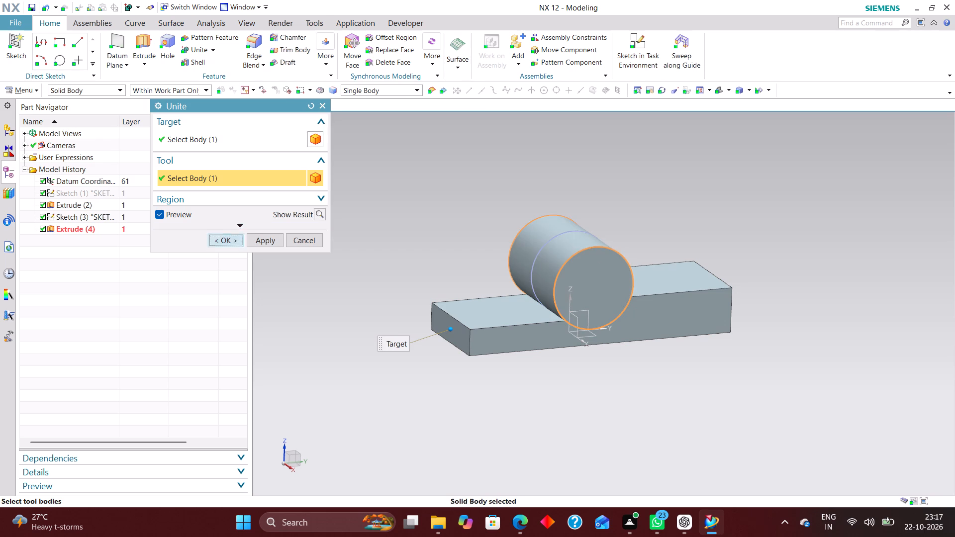
left_click(226, 239)
Inspect the united body up close along the junction between the cylinder and the base's lower step.
scroll(564, 314, "up", 15)
scroll(648, 388, "up", 3)
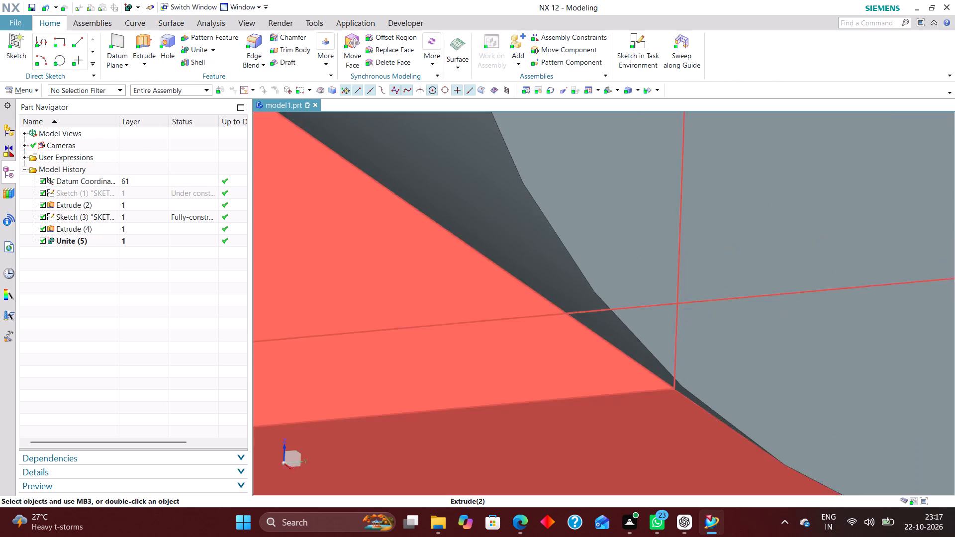
scroll(648, 388, "up", 4)
middle_click_drag(531, 294, 572, 289)
scroll(562, 286, "down", 18)
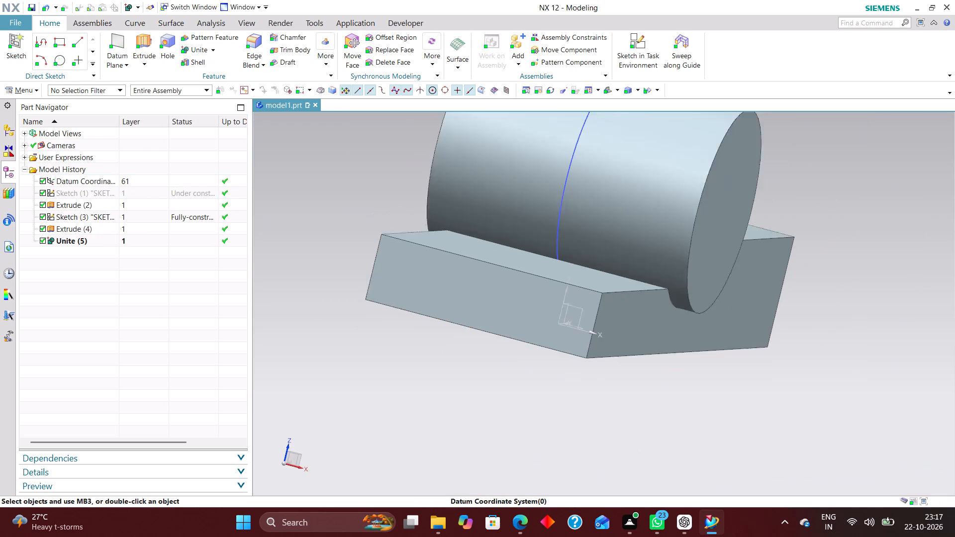
scroll(561, 303, "down", 1)
scroll(620, 276, "up", 9)
middle_click_drag(608, 356, 604, 362)
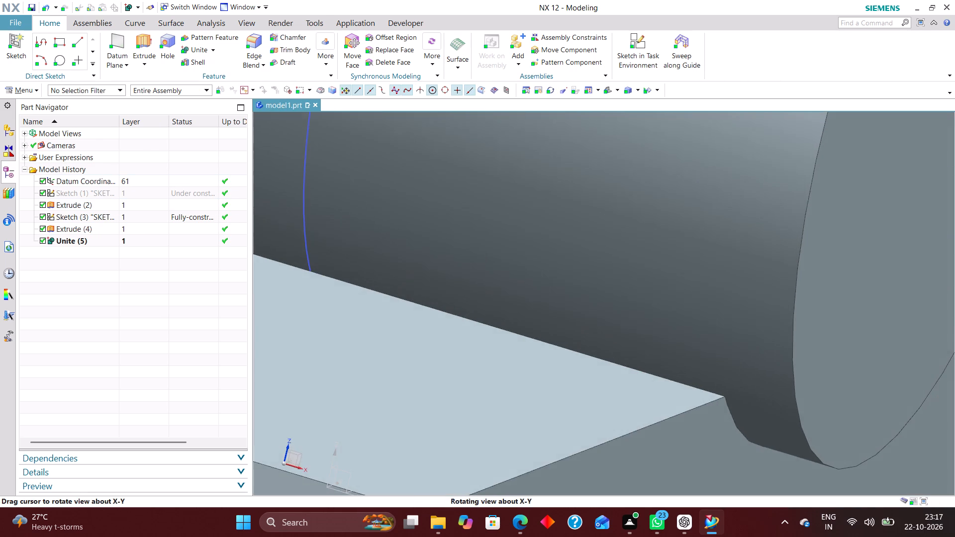
middle_click_drag(604, 362, 589, 365)
scroll(586, 339, "down", 11)
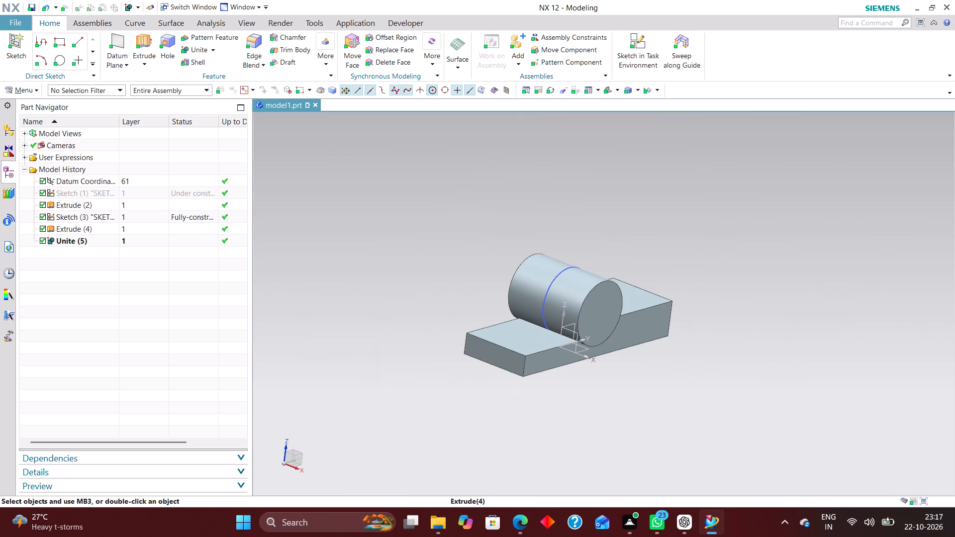
Apply a 5 mm circular edge blend along the edge where the cylinder meets the base's lower step.
middle_click_drag(652, 393, 638, 393)
scroll(581, 312, "up", 5)
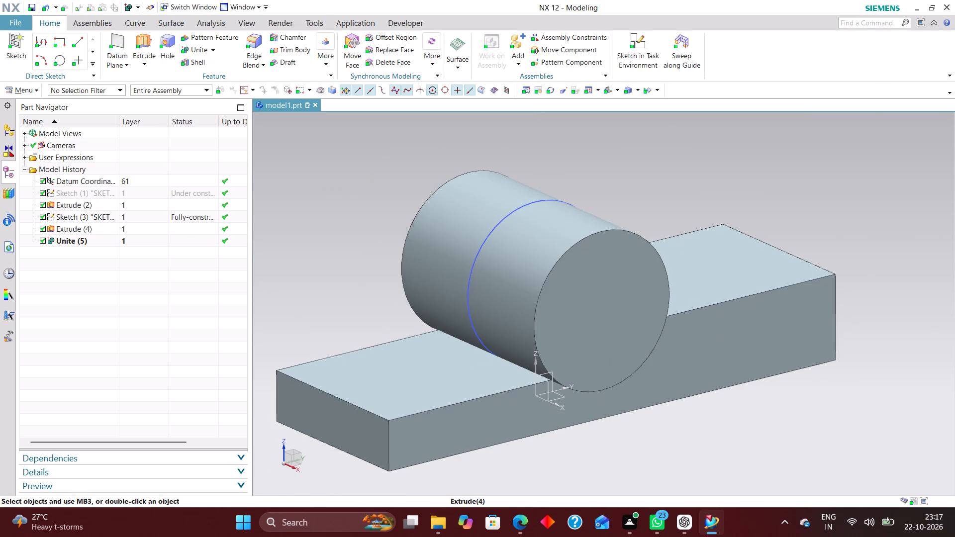
left_click(254, 54)
left_click(255, 39)
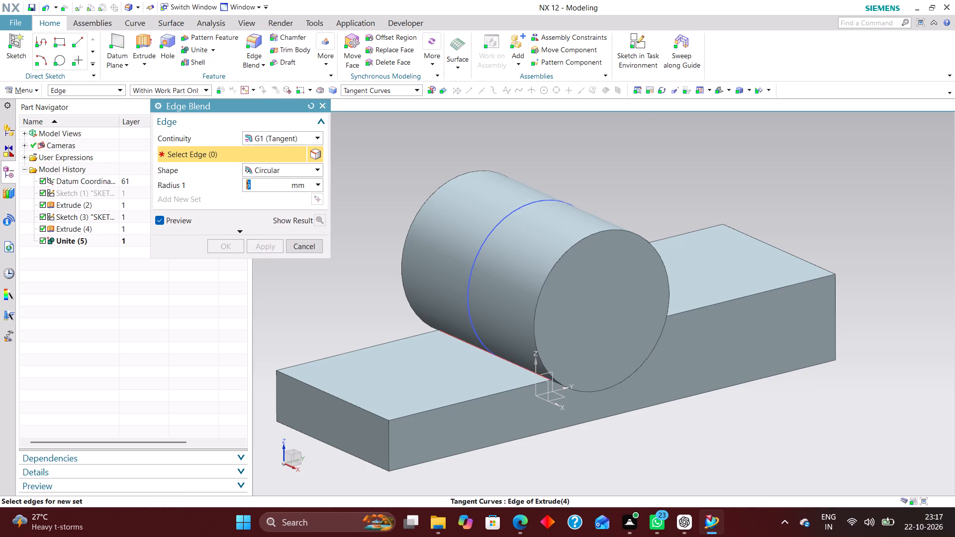
left_click(474, 347)
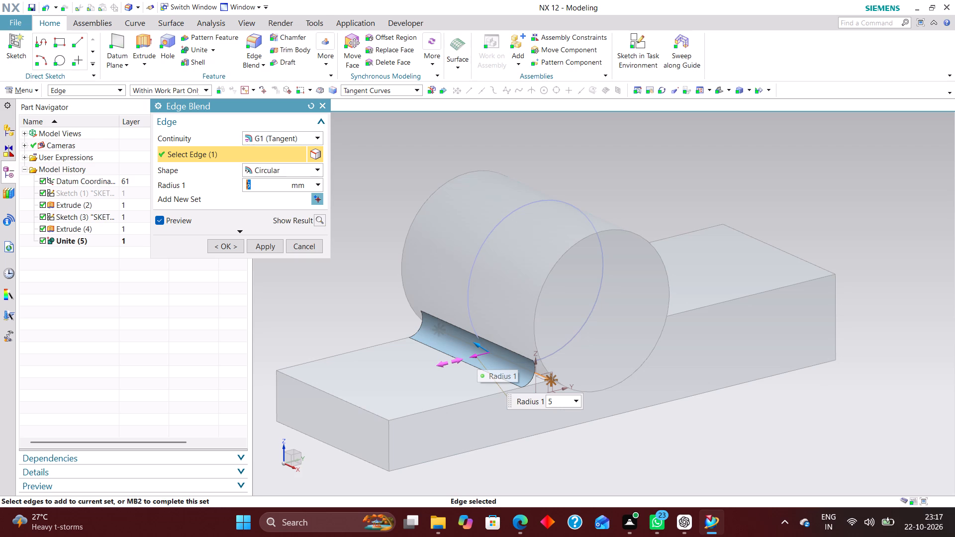
type("10")
key("Return")
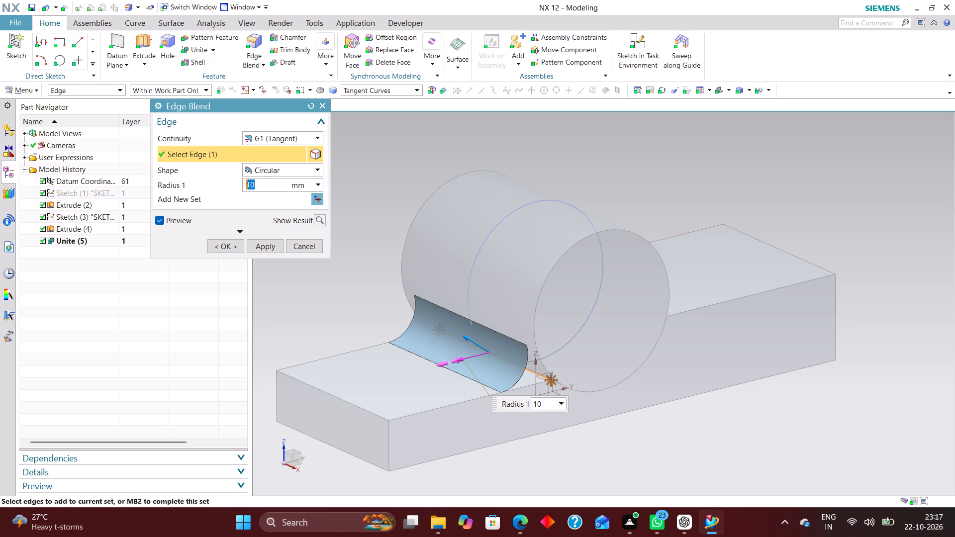
key("5")
key("Return")
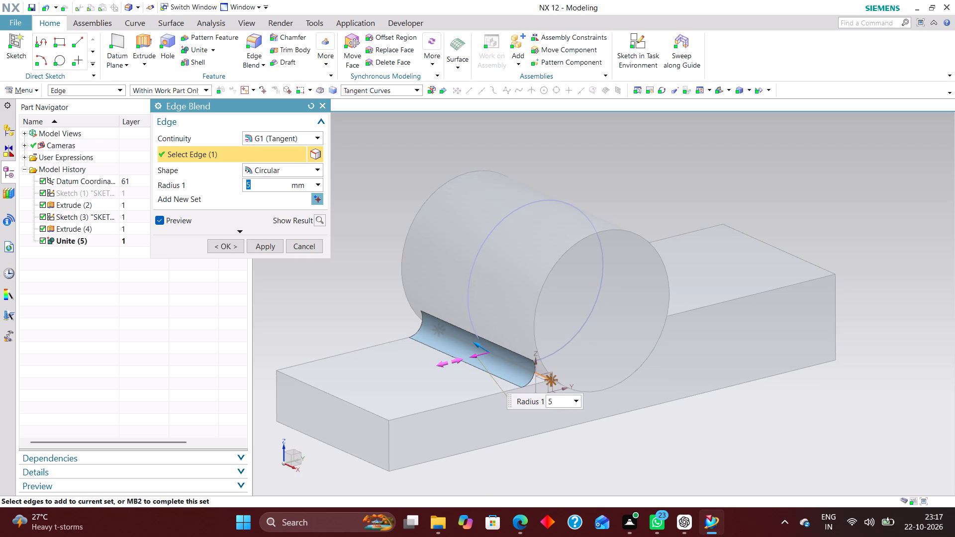
left_click(230, 246)
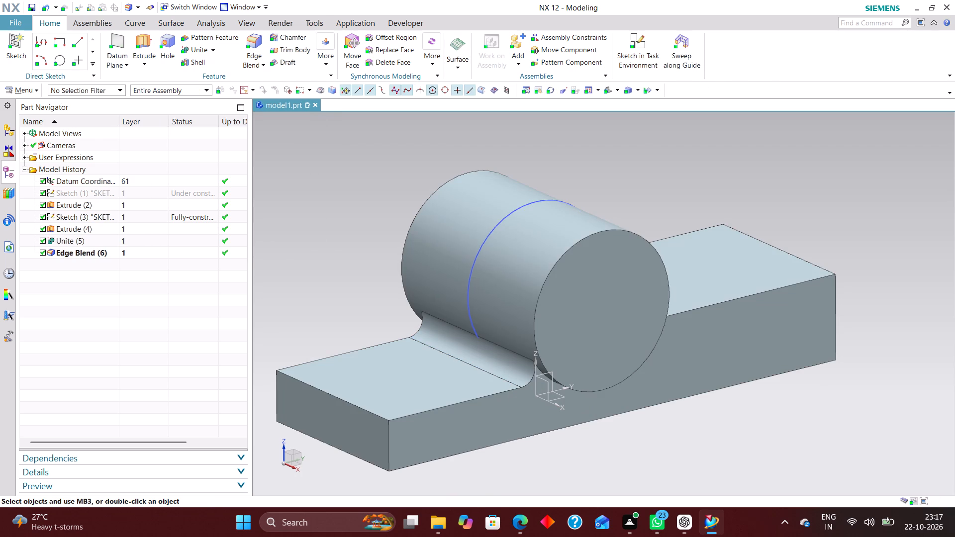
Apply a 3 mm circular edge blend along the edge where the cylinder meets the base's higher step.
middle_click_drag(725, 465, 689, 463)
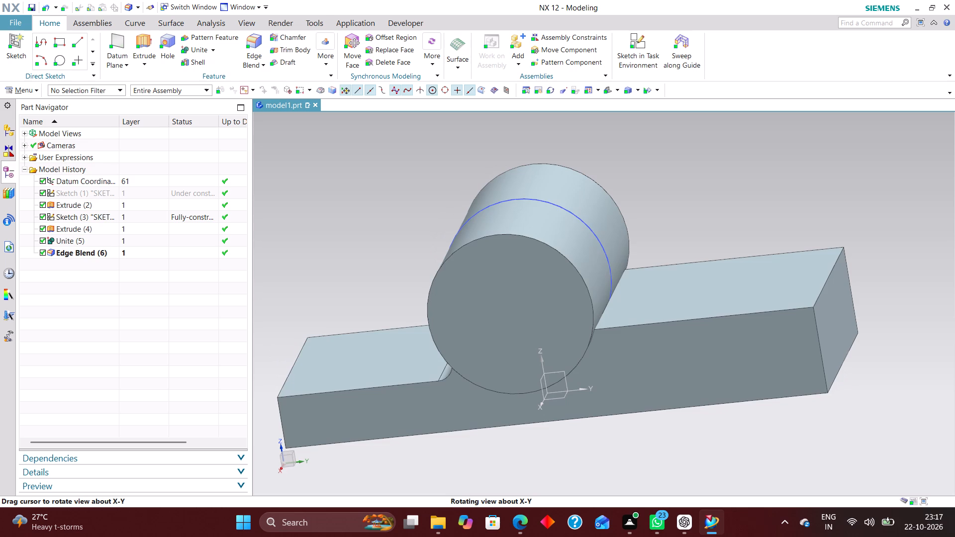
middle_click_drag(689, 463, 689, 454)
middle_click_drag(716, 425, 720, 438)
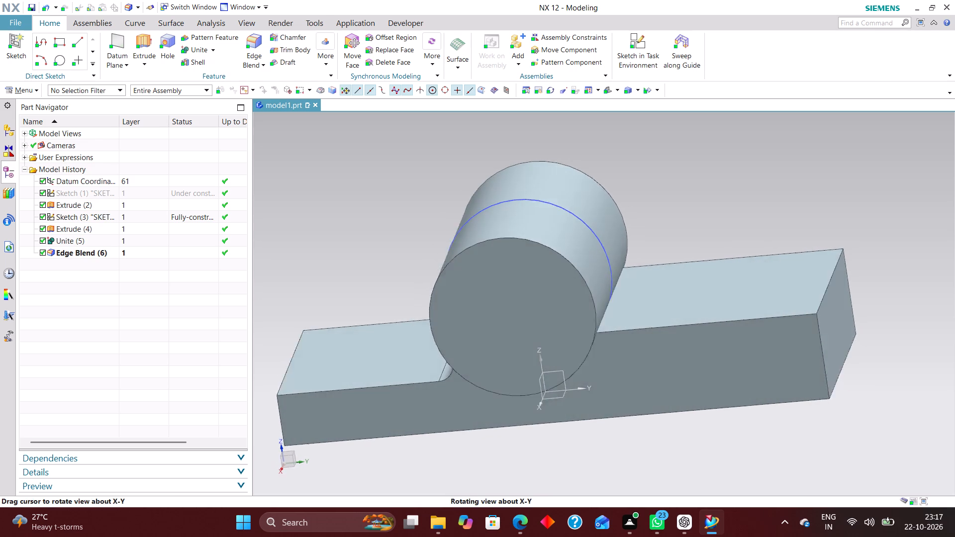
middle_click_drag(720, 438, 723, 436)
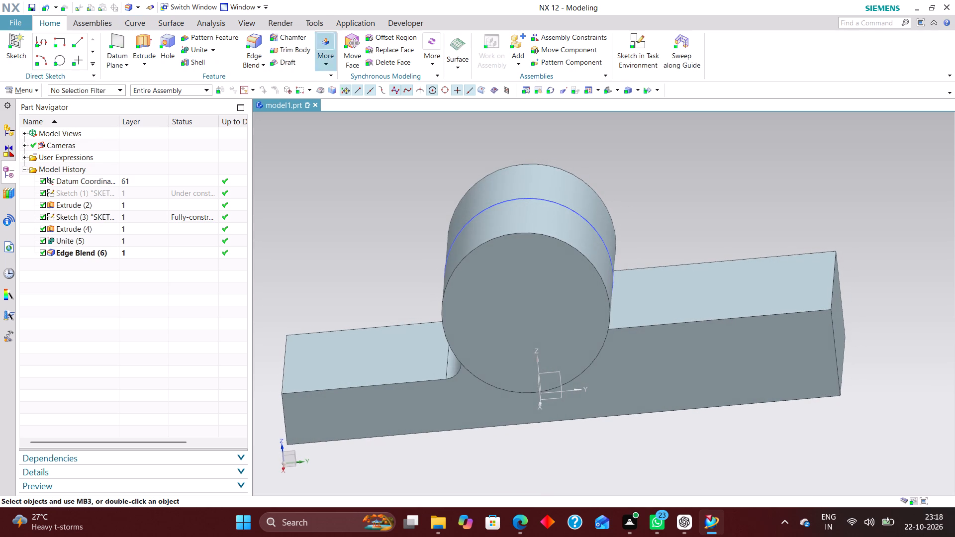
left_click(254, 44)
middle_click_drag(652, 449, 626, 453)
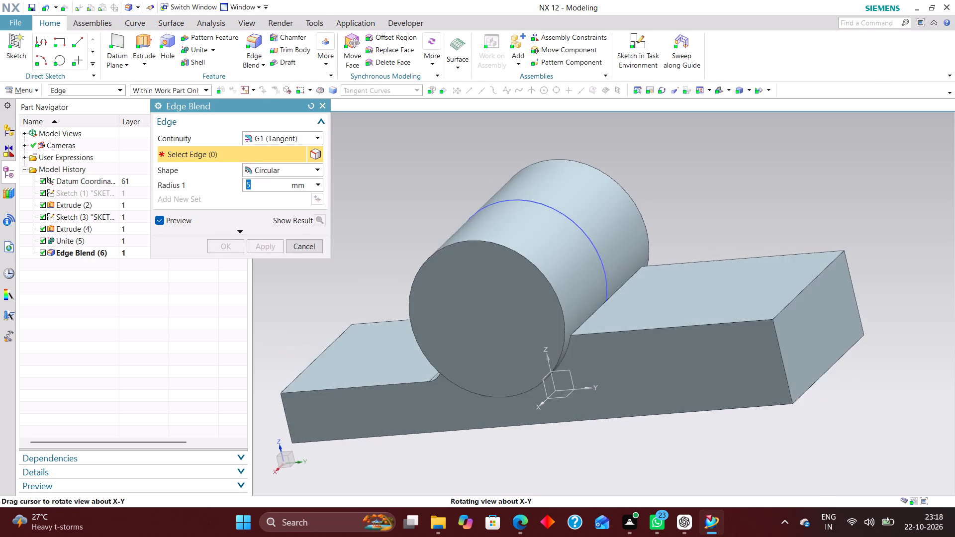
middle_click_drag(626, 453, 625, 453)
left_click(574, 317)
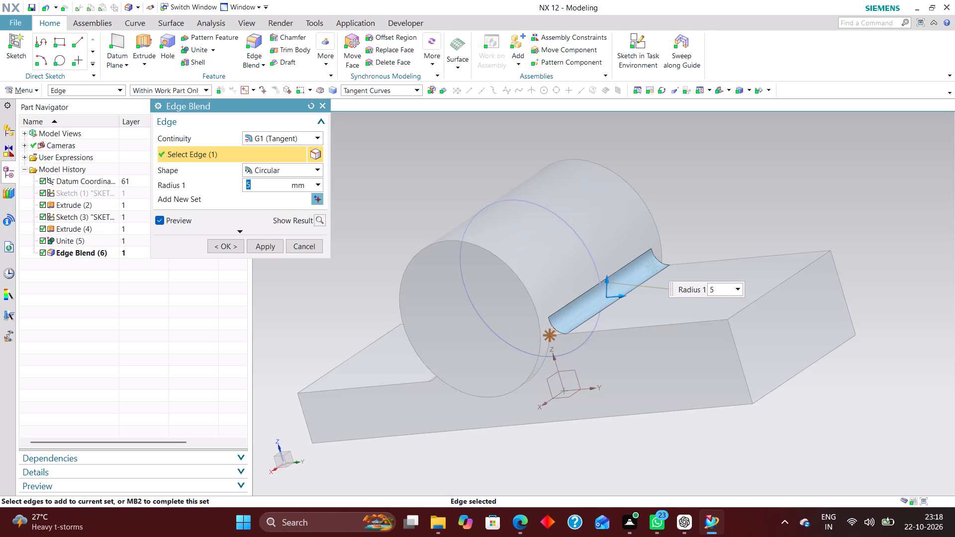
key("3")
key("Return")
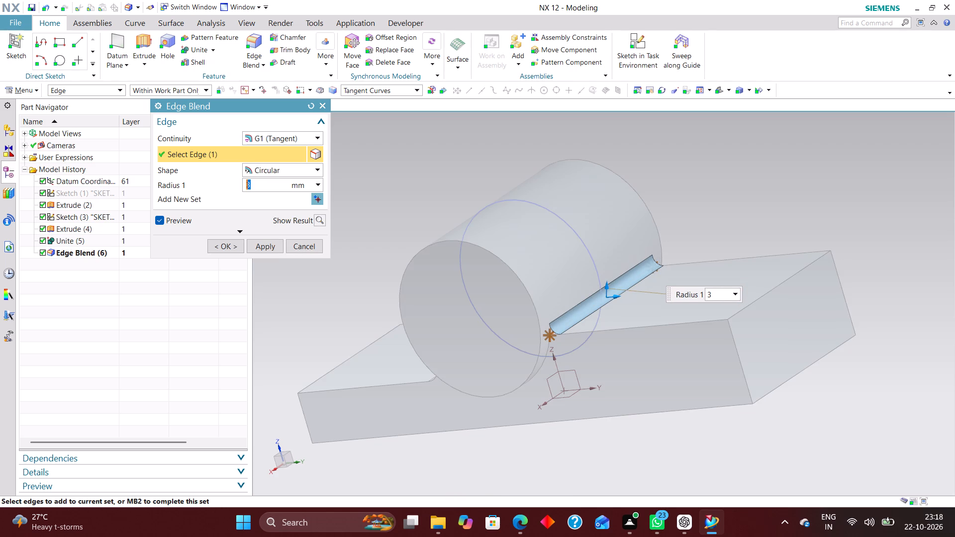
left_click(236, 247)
Inspect the blends on both sides of the cylinder from several angles and in a straight-on side view.
middle_click_drag(657, 454, 754, 443)
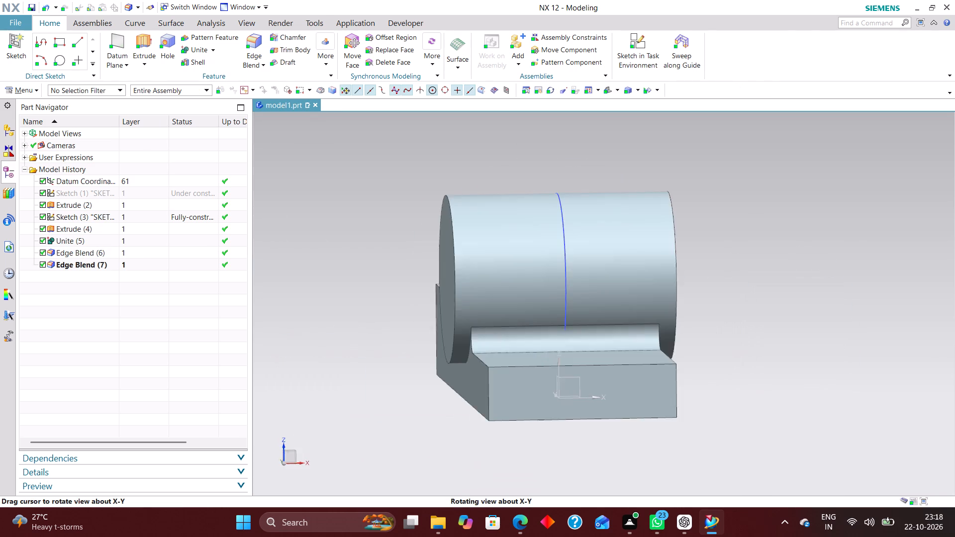
middle_click_drag(754, 443, 747, 424)
middle_click_drag(747, 424, 739, 436)
middle_click_drag(732, 439, 713, 443)
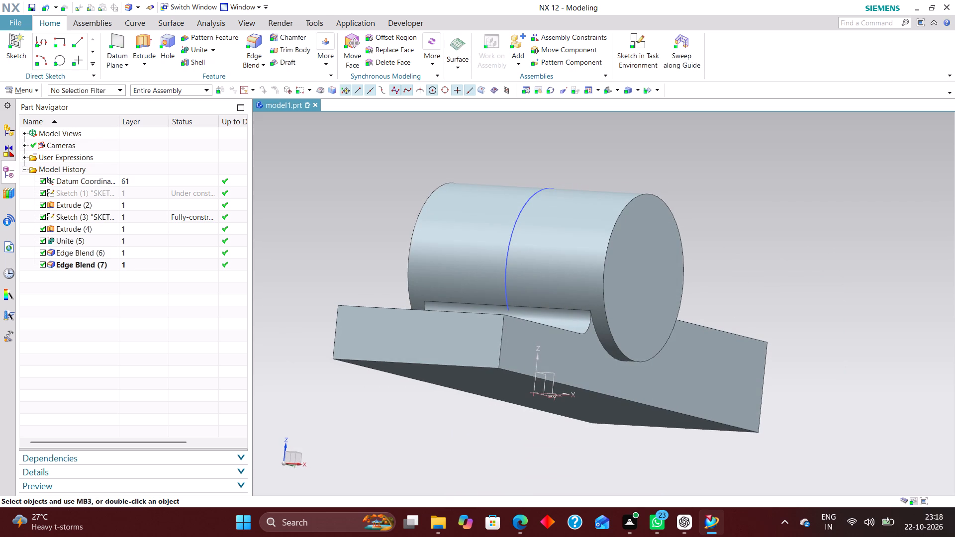
middle_click_drag(839, 437, 798, 444)
right_click_drag(803, 445, 754, 444)
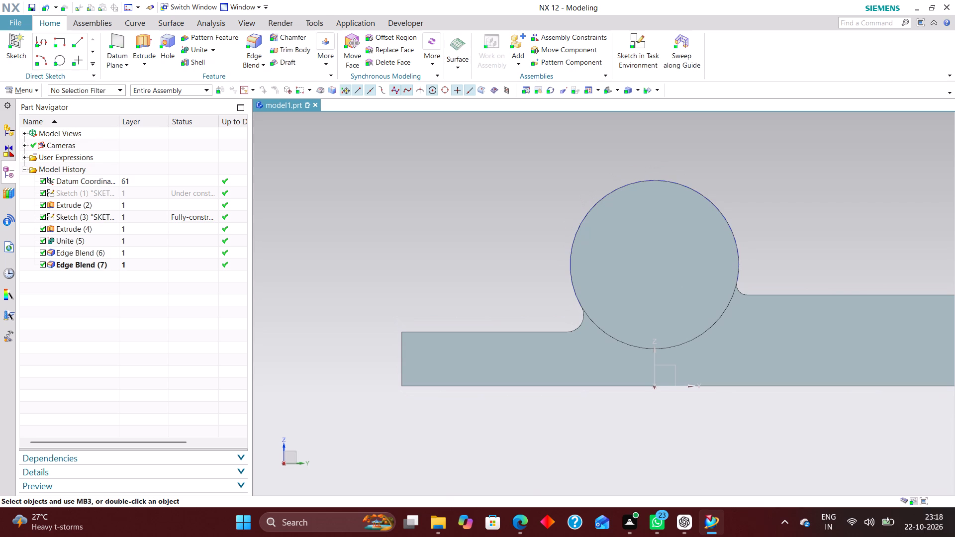
middle_click_drag(366, 281, 402, 302)
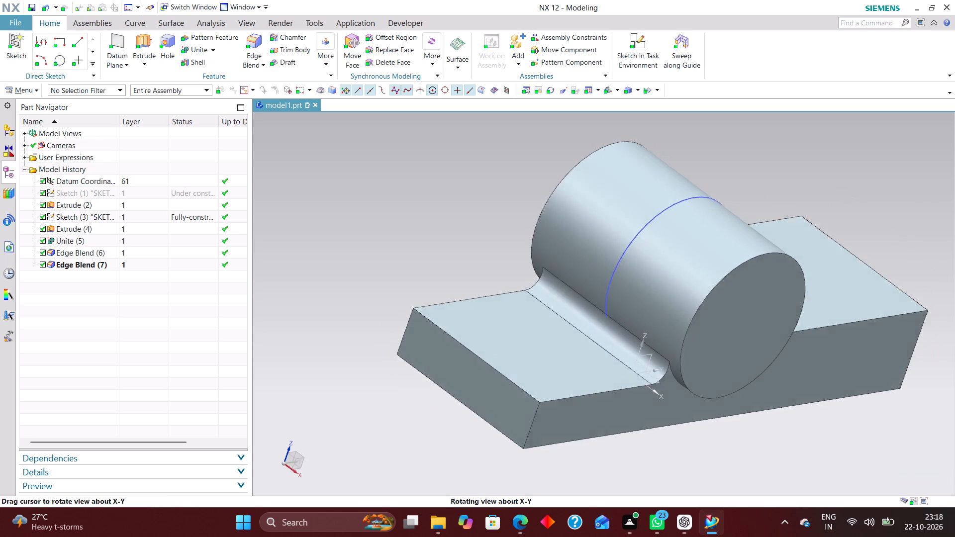
middle_click_drag(402, 302, 392, 302)
Delete both edge blends between the cylinder and the base's lower and higher steps.
left_click(115, 254)
right_click(115, 254)
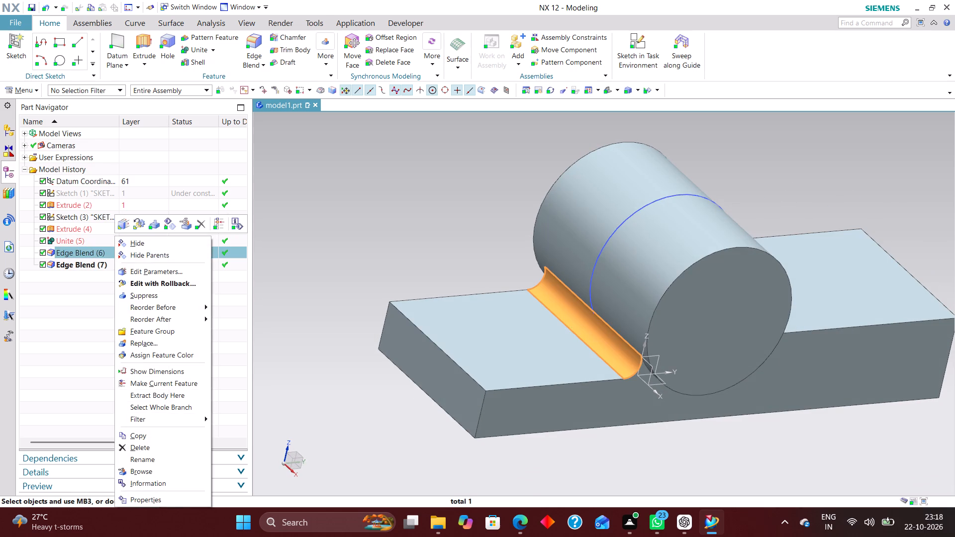
left_click(208, 224)
left_click(143, 249)
right_click(143, 249)
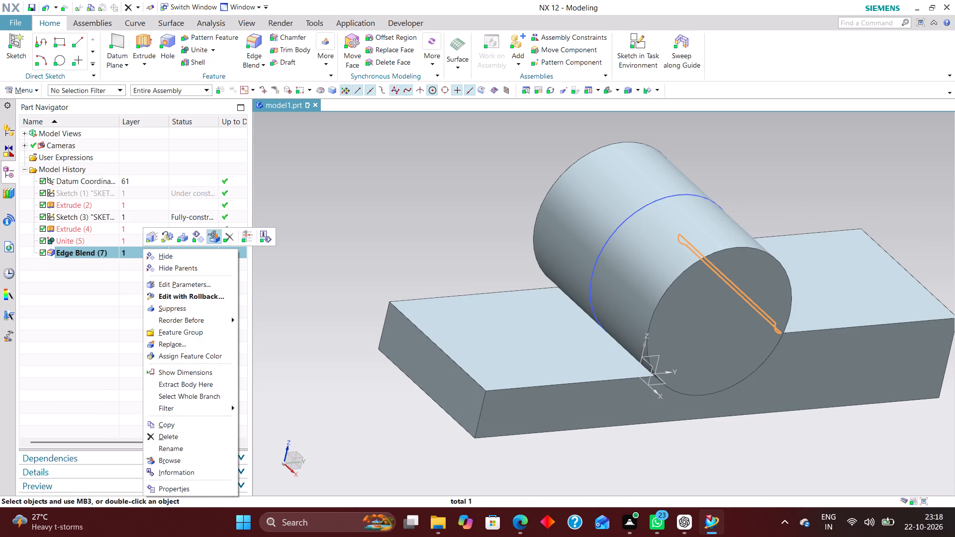
left_click(225, 236)
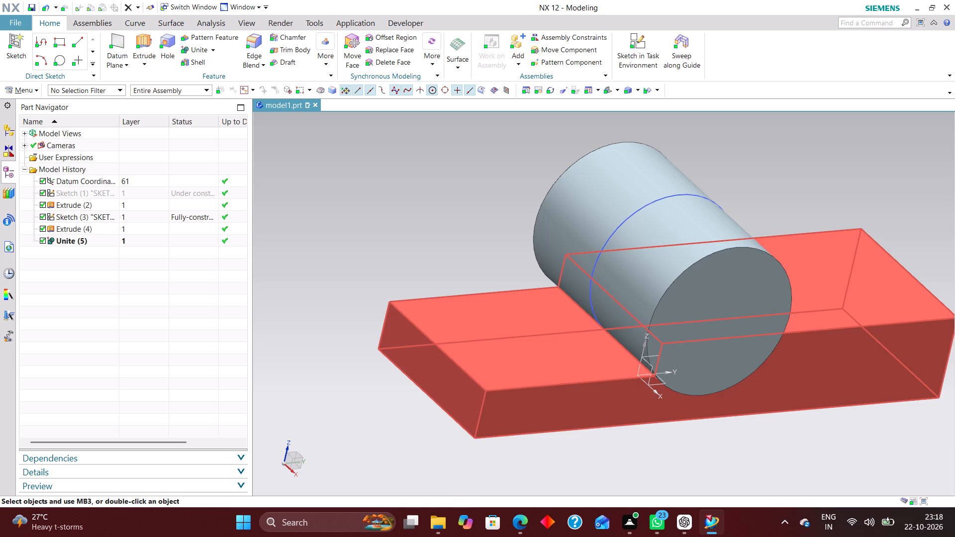
Start a sketch on the vertical Y-Z plane of the datum coordinate system, through the middle of the cylinder.
middle_click_drag(647, 459, 627, 443)
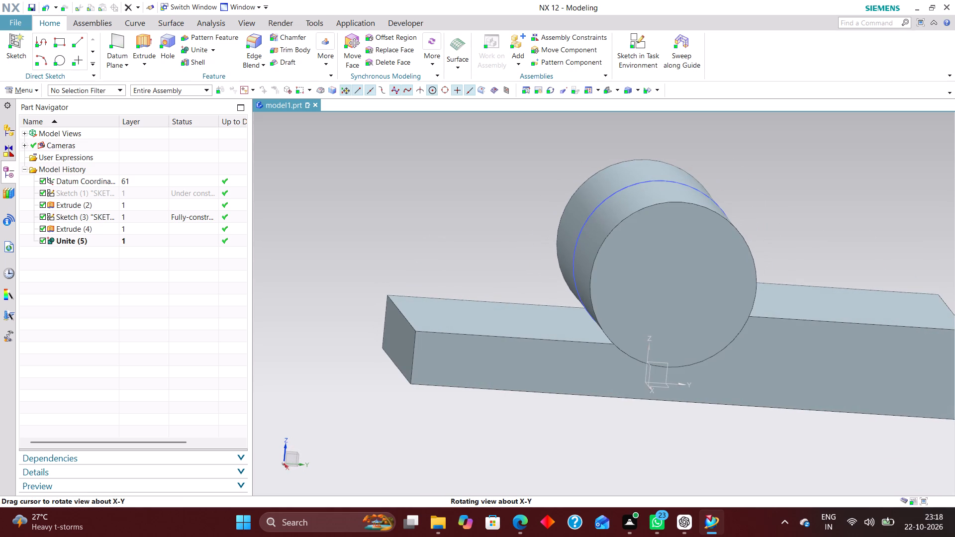
middle_click_drag(627, 443, 627, 443)
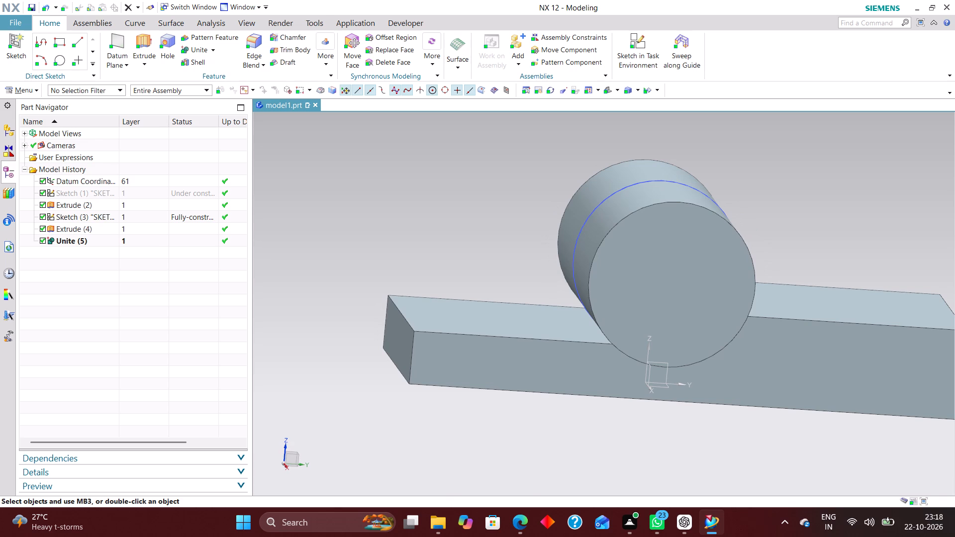
scroll(568, 405, "down", 2)
middle_click_drag(554, 437, 580, 451)
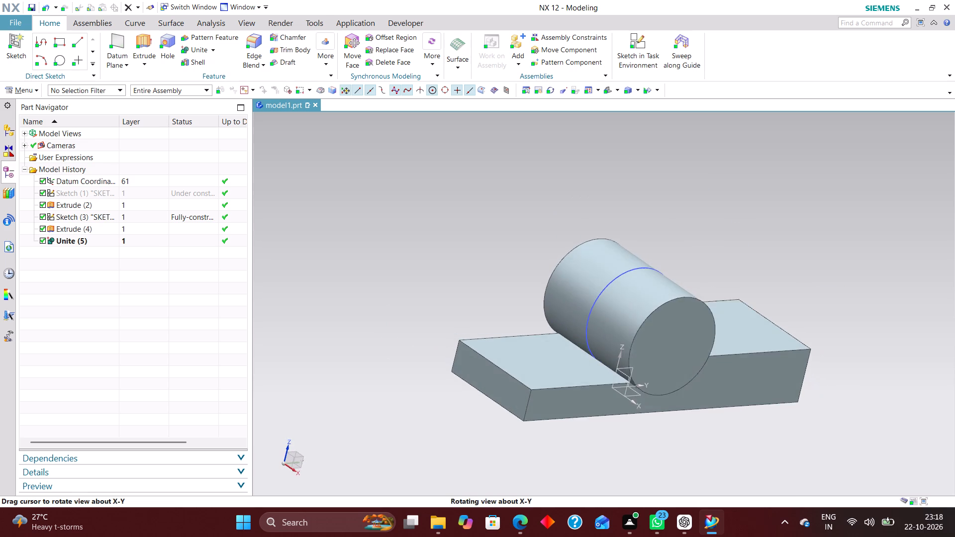
middle_click_drag(580, 451, 580, 452)
left_click(633, 41)
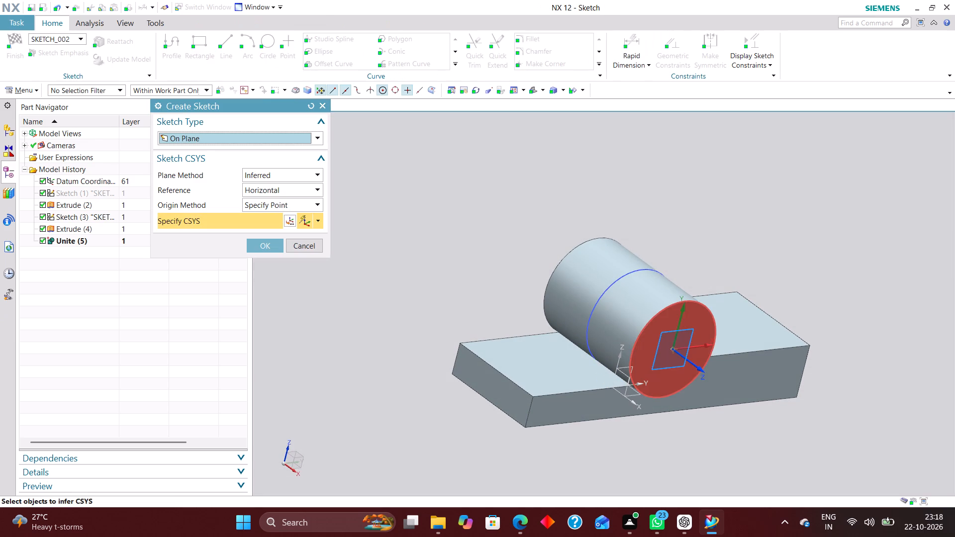
left_click(625, 367)
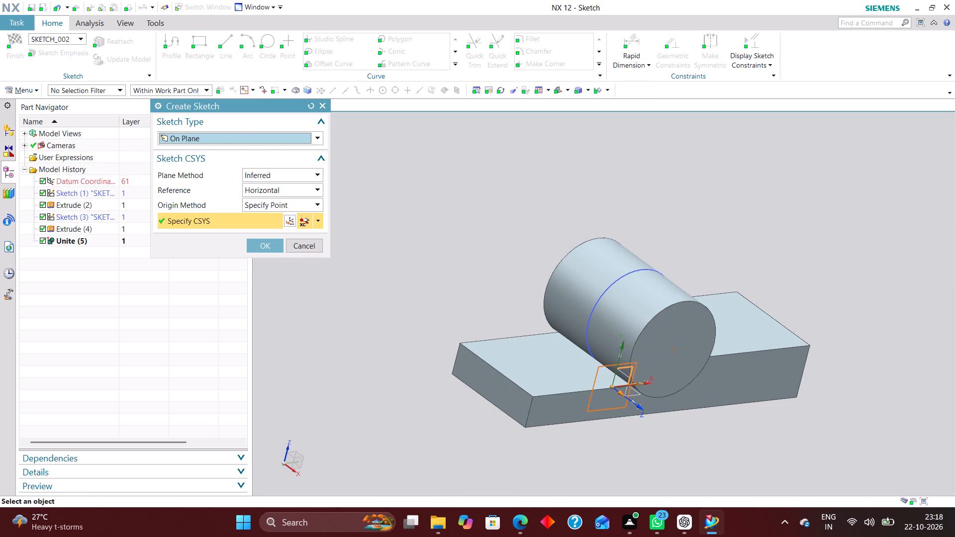
left_click(263, 246)
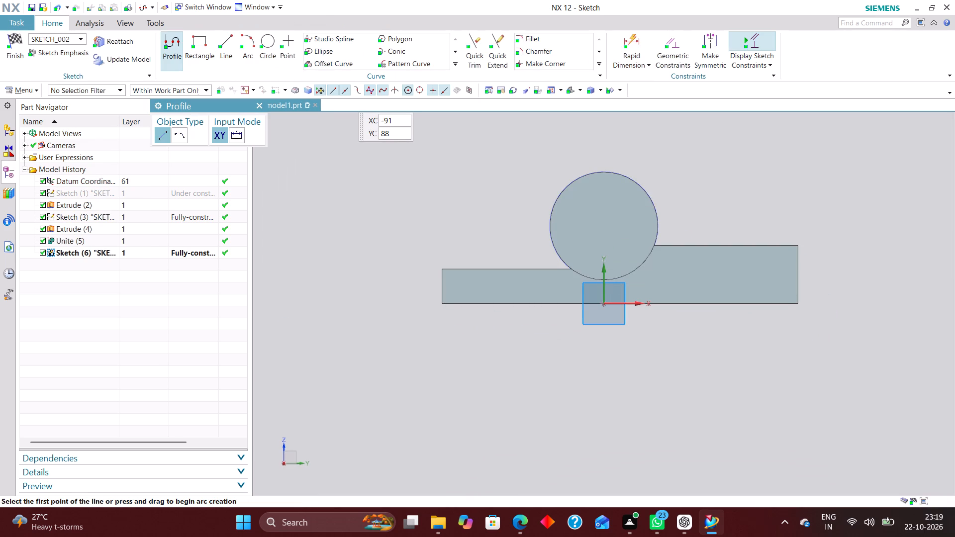
Draw a rectangle about 20 mm wide over the cylinder's circle and constrain its top edge's midpoint to the vertical sketch axis.
left_click(192, 40)
left_click(580, 197)
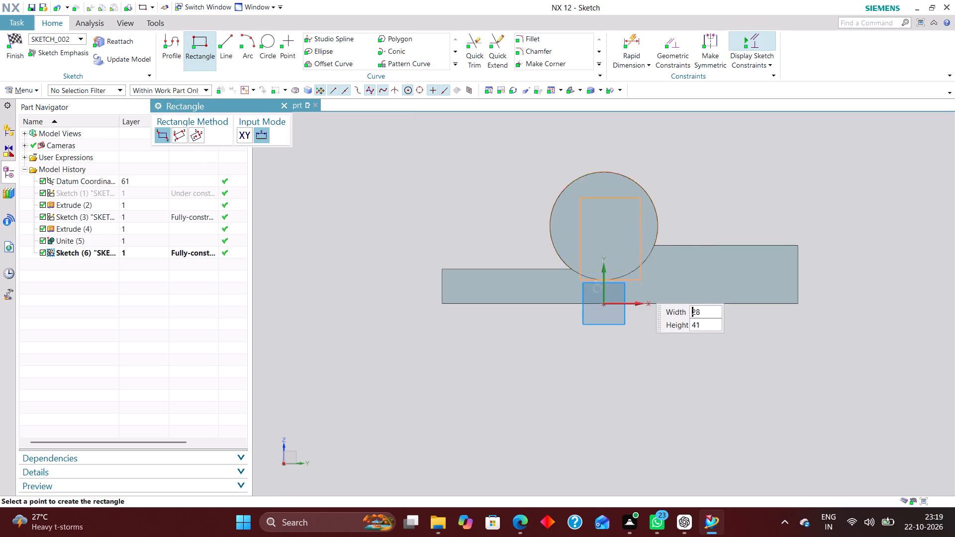
left_click(622, 288)
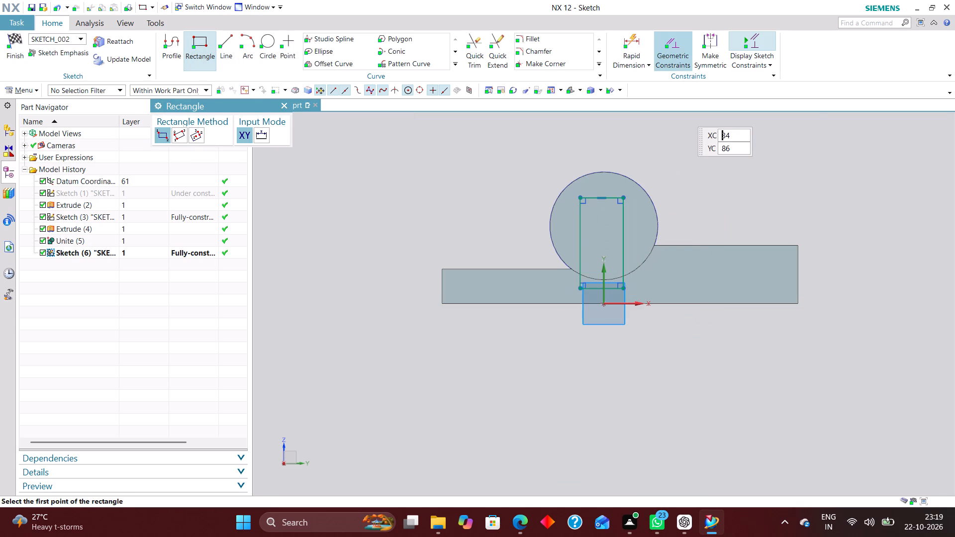
left_click(669, 40)
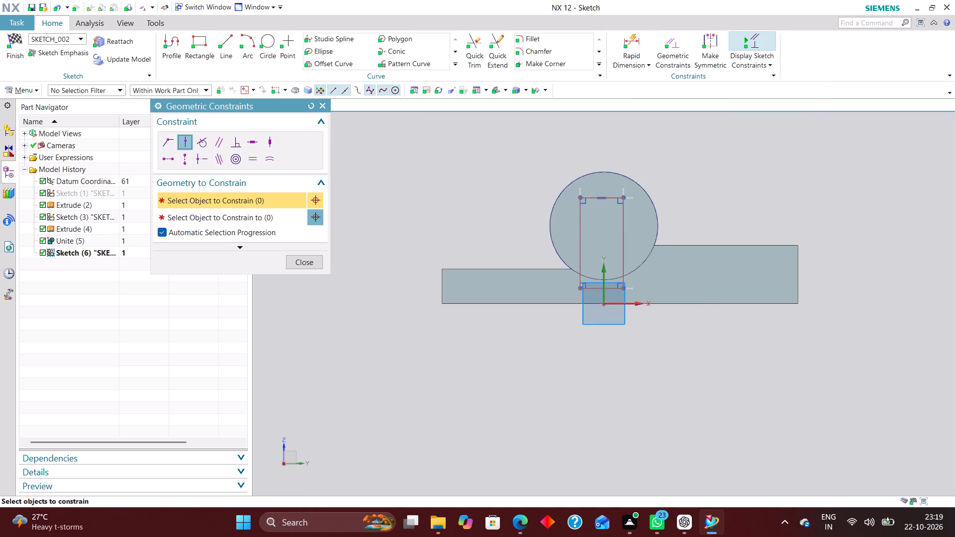
left_click(600, 194)
left_click(602, 293)
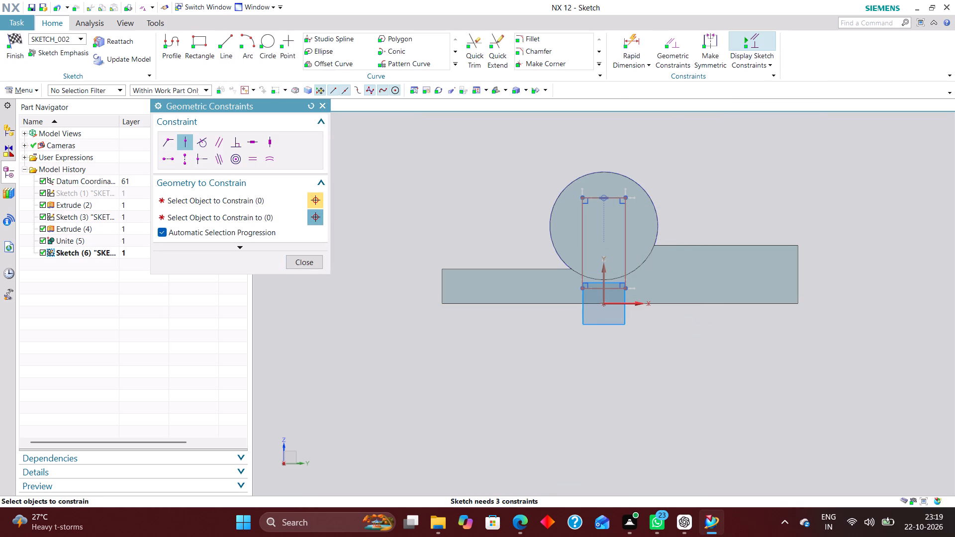
Dimension the rectangle's width along its top edge as 50 mm.
left_click(636, 40)
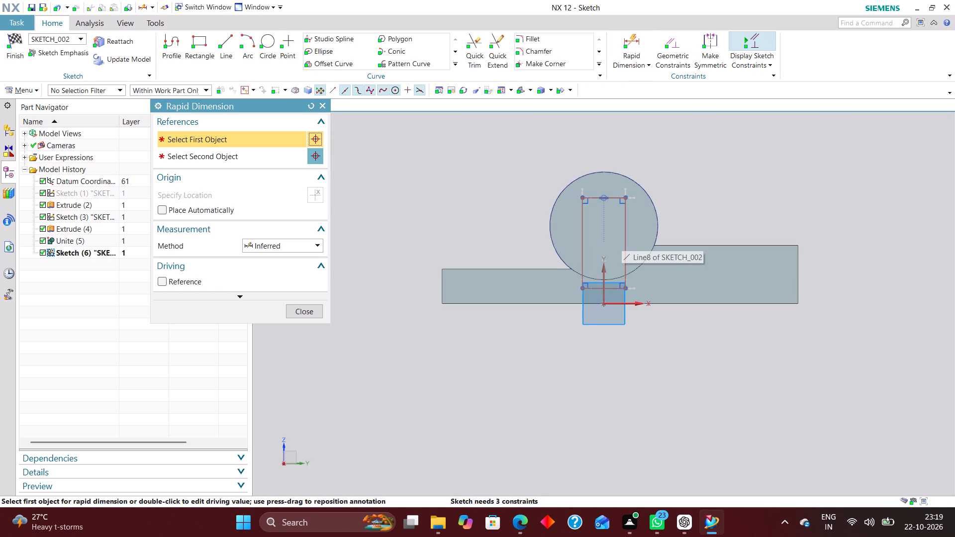
scroll(599, 189, "up", 2)
left_click(624, 203)
left_click(598, 136)
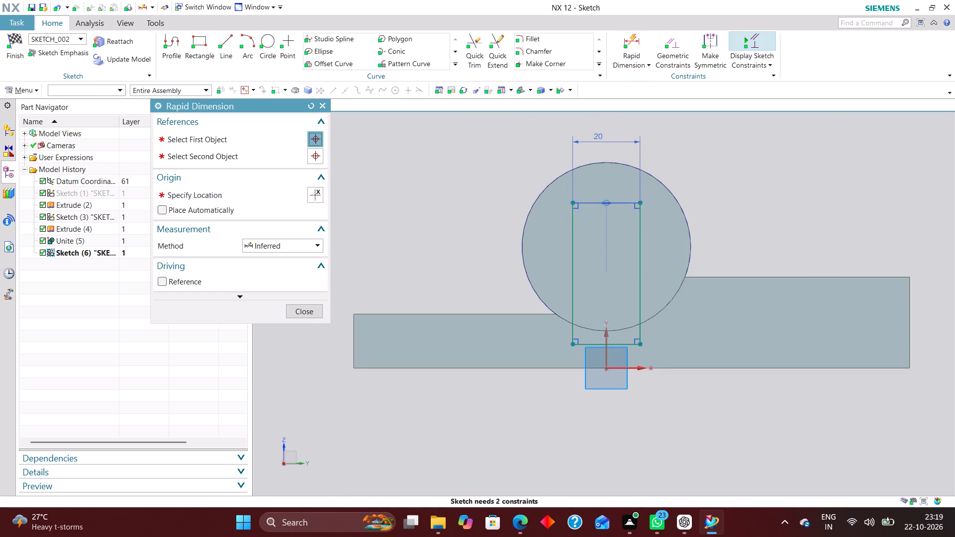
type("50")
key("Return")
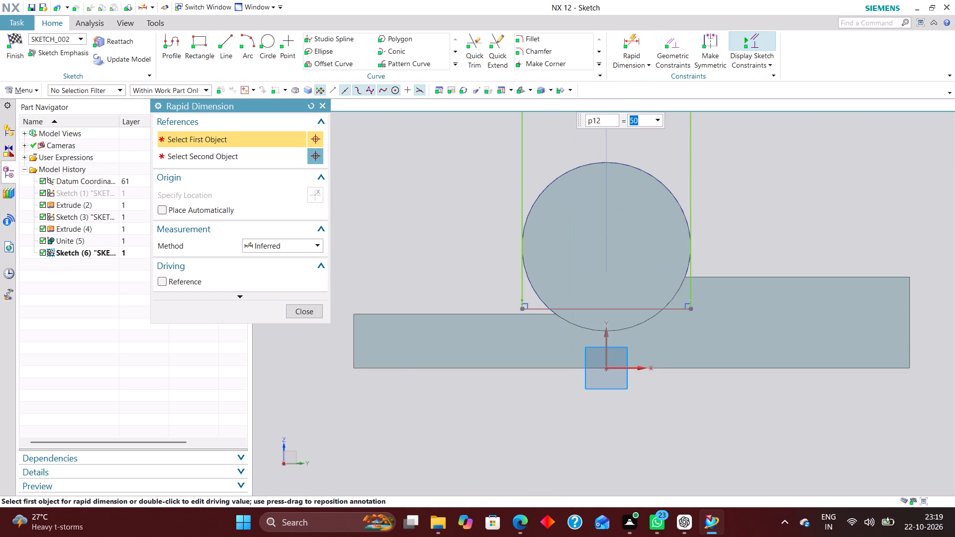
scroll(581, 348, "down", 1)
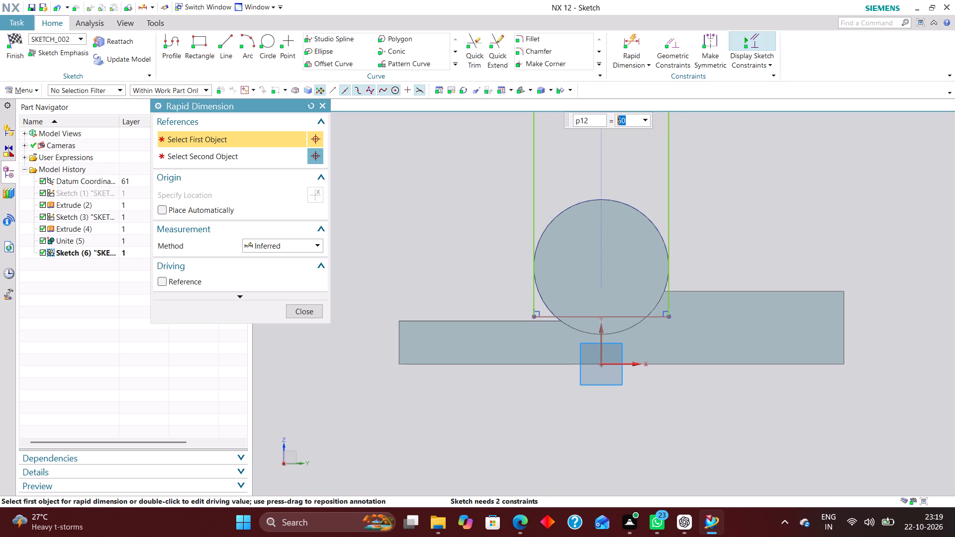
left_click(318, 313)
Move the rectangle's bottom edge down into the base, just below the cylinder's circle.
scroll(554, 371, "down", 3)
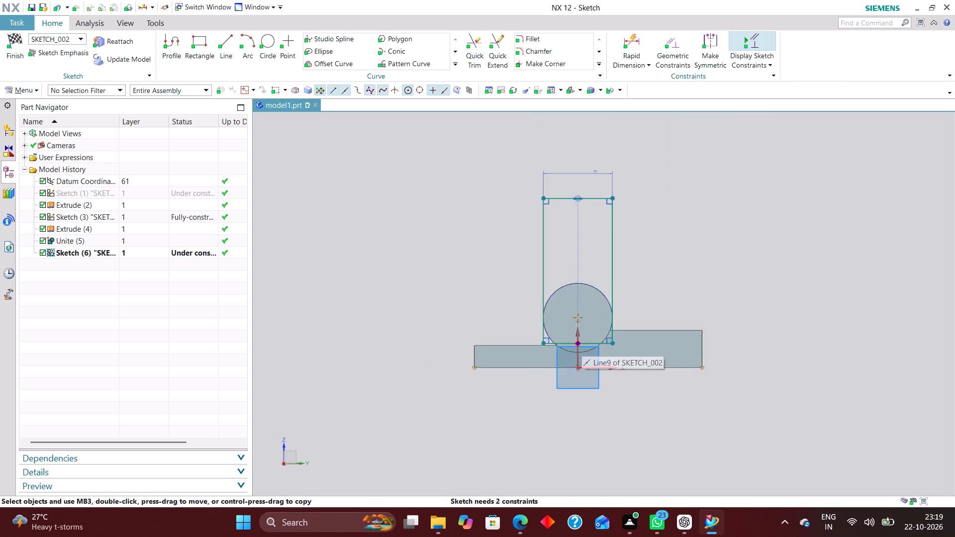
scroll(581, 343, "up", 3)
scroll(547, 385, "down", 2)
scroll(548, 386, "up", 3)
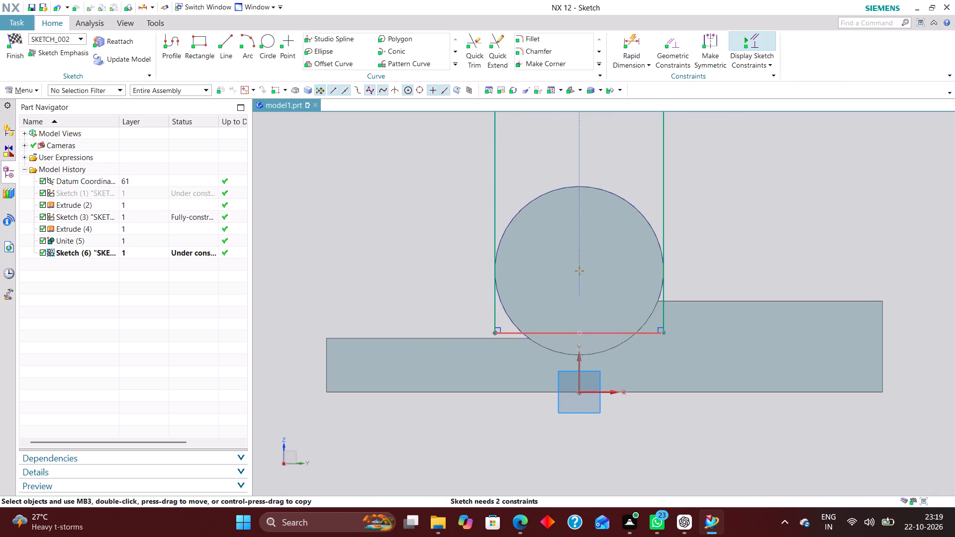
left_click_drag(554, 332, 555, 369)
Lower the rectangle's top edge to the level of the cylinder's centre.
scroll(563, 447, "down", 1)
middle_click_drag(560, 447, 584, 443)
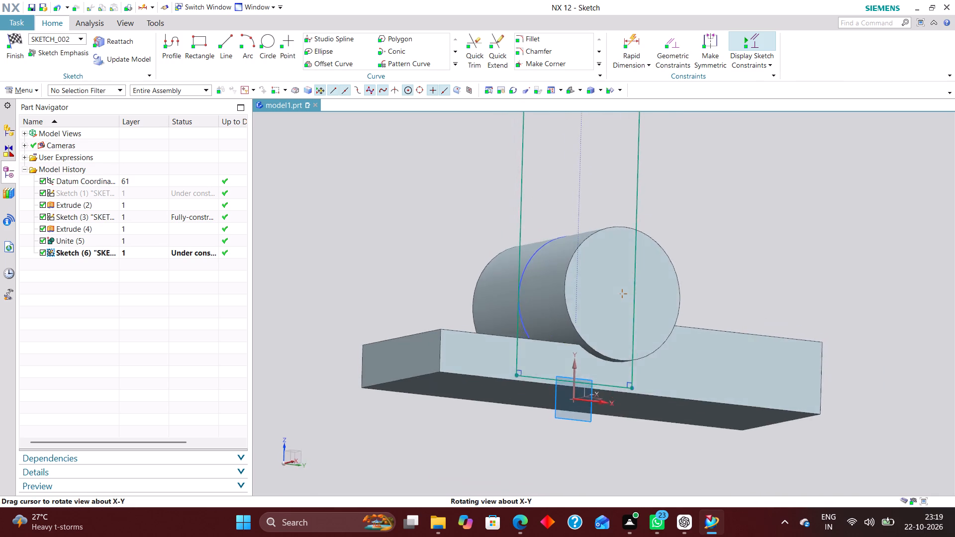
middle_click_drag(584, 443, 576, 451)
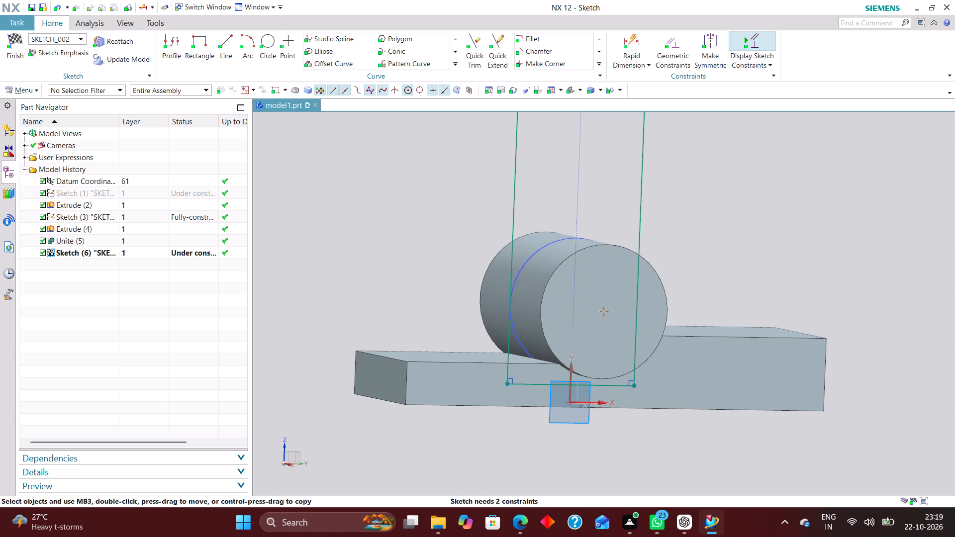
middle_click(558, 453)
middle_click_drag(750, 455, 733, 451)
middle_click(733, 451)
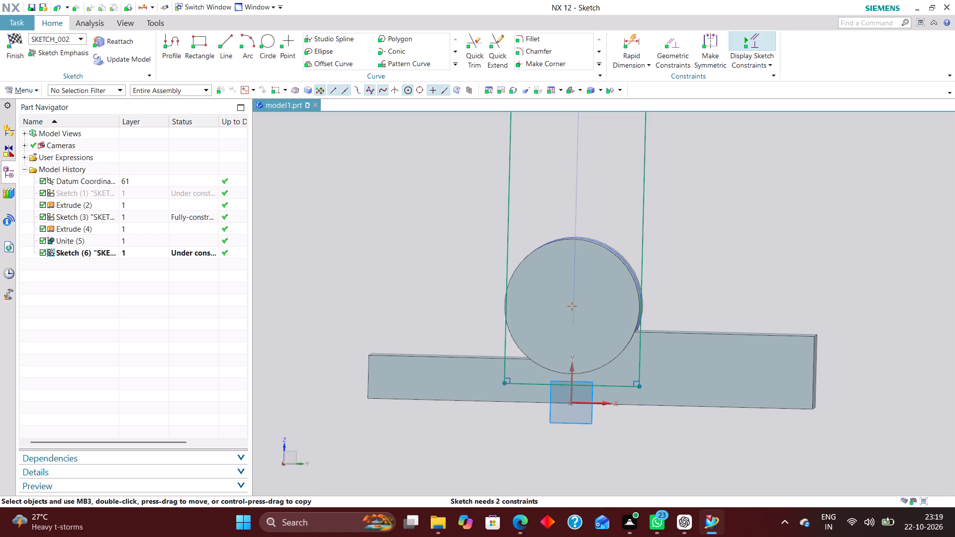
scroll(733, 451, "down", 4)
right_click_drag(774, 309, 645, 317)
scroll(725, 433, "up", 5)
scroll(656, 283, "down", 2)
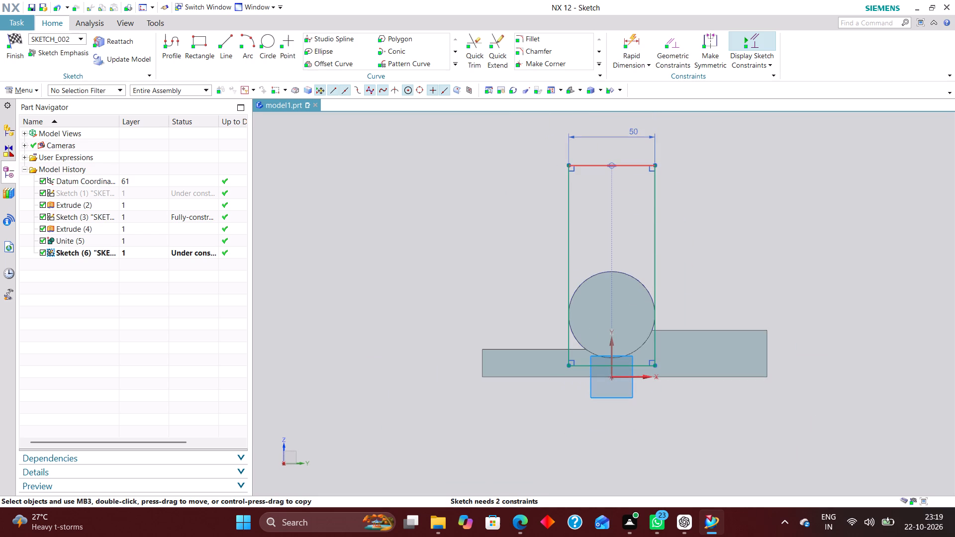
left_click_drag(631, 166, 629, 261)
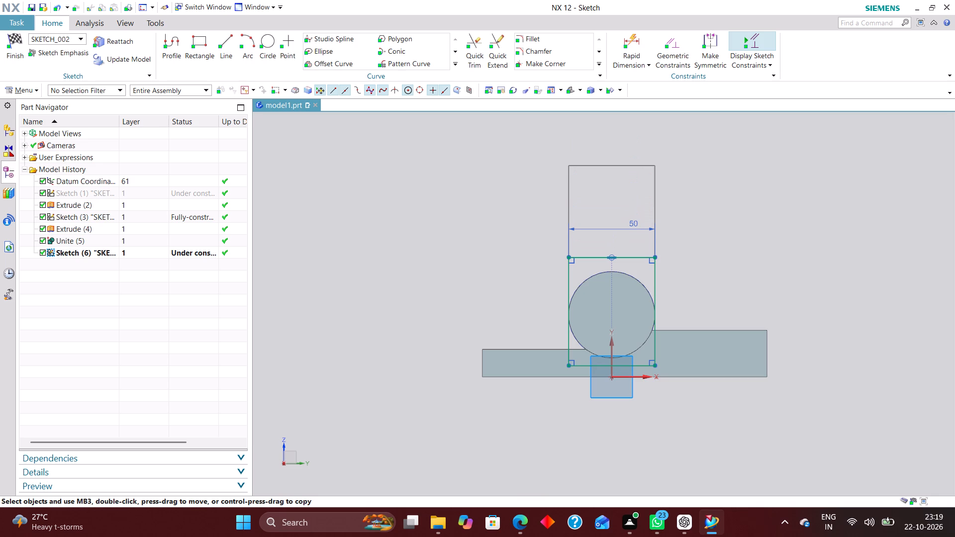
left_click_drag(629, 261, 632, 317)
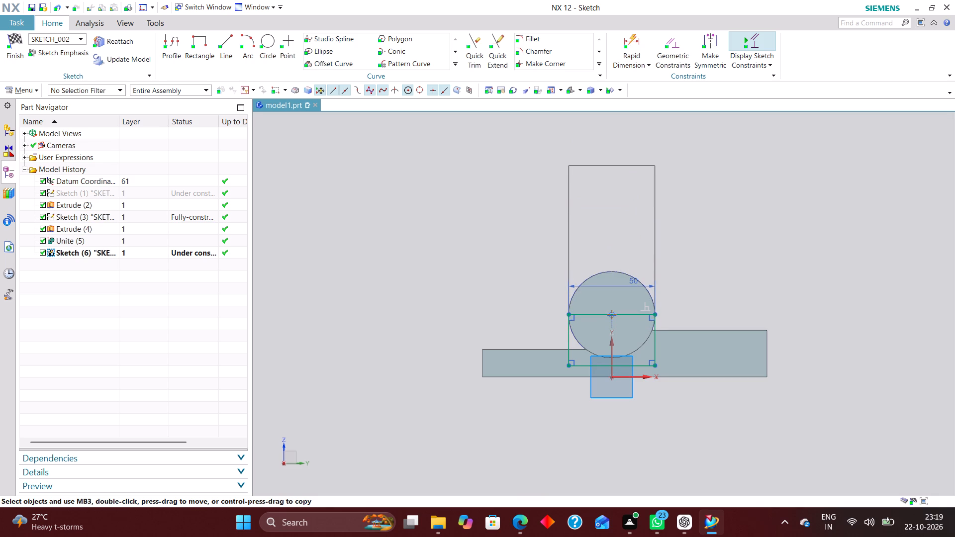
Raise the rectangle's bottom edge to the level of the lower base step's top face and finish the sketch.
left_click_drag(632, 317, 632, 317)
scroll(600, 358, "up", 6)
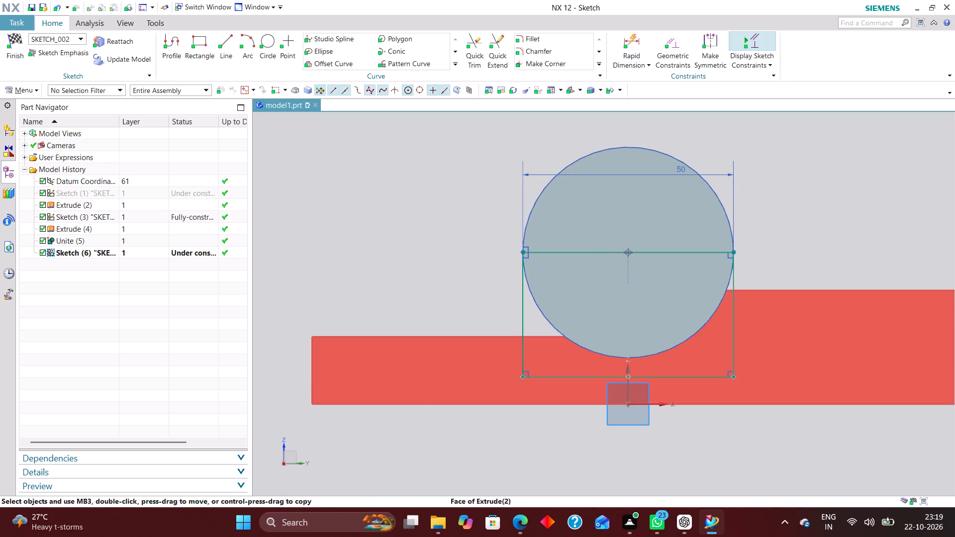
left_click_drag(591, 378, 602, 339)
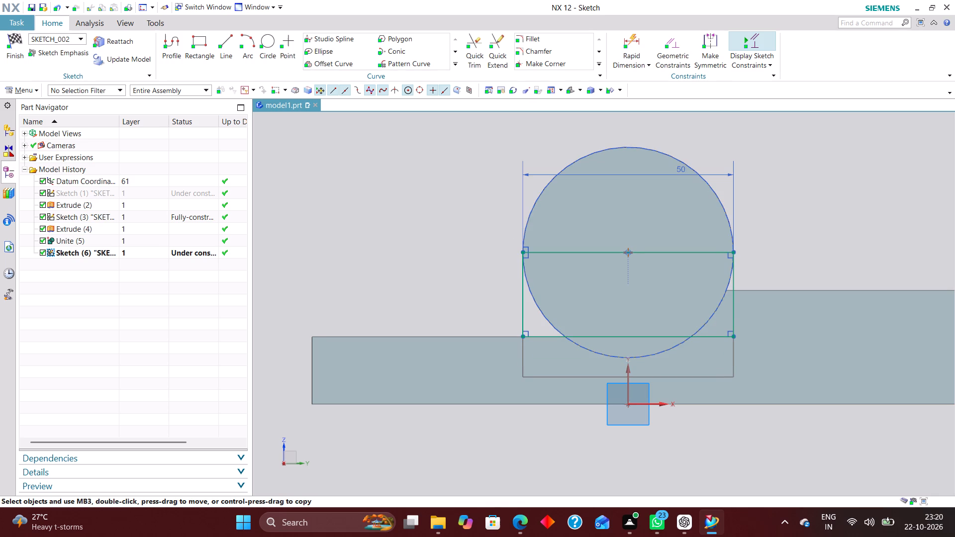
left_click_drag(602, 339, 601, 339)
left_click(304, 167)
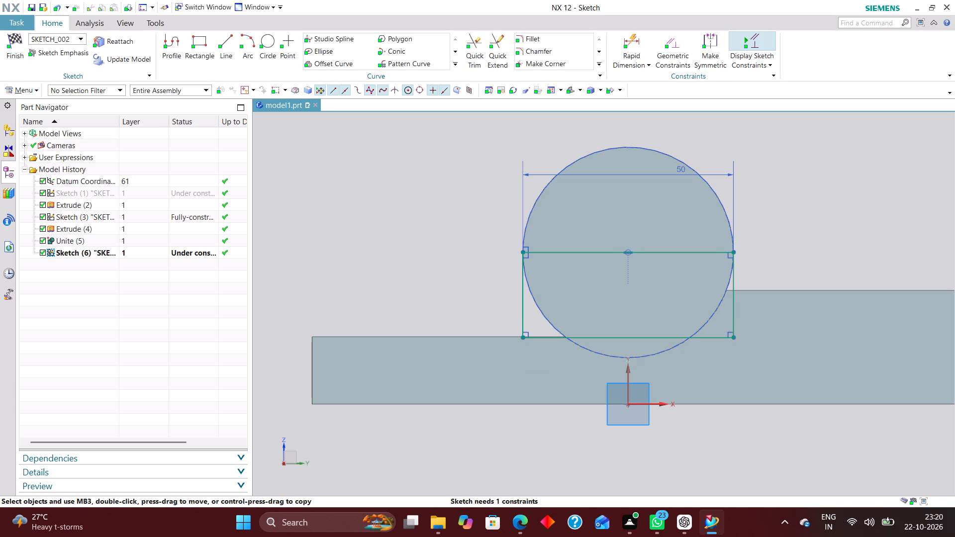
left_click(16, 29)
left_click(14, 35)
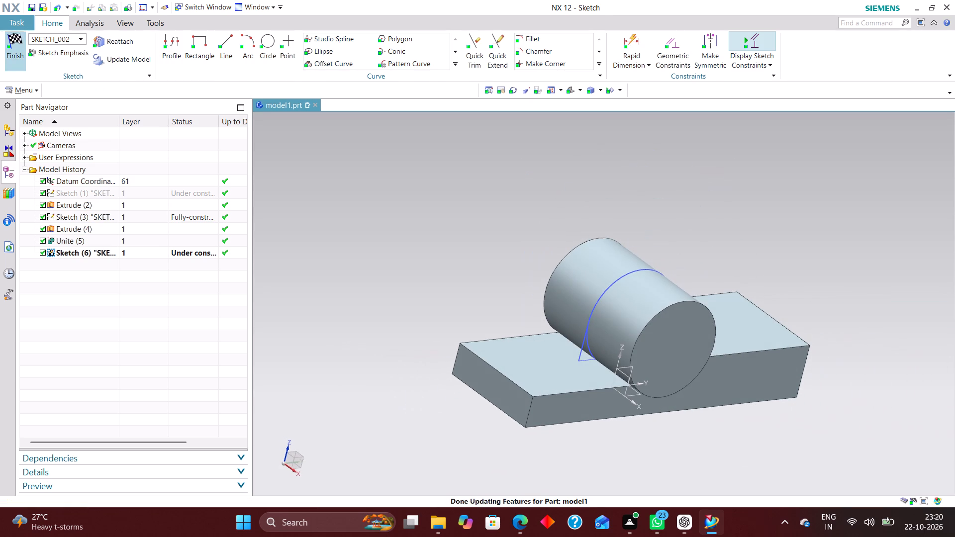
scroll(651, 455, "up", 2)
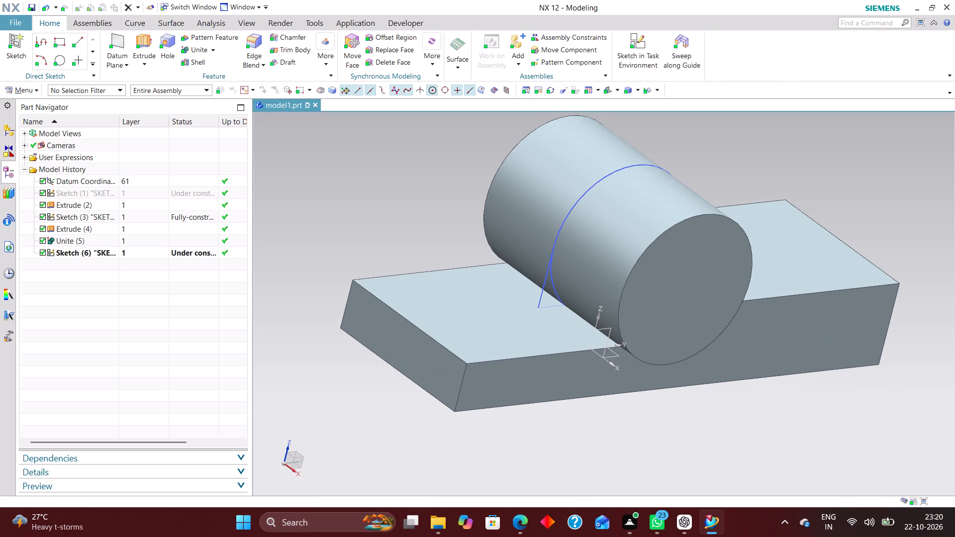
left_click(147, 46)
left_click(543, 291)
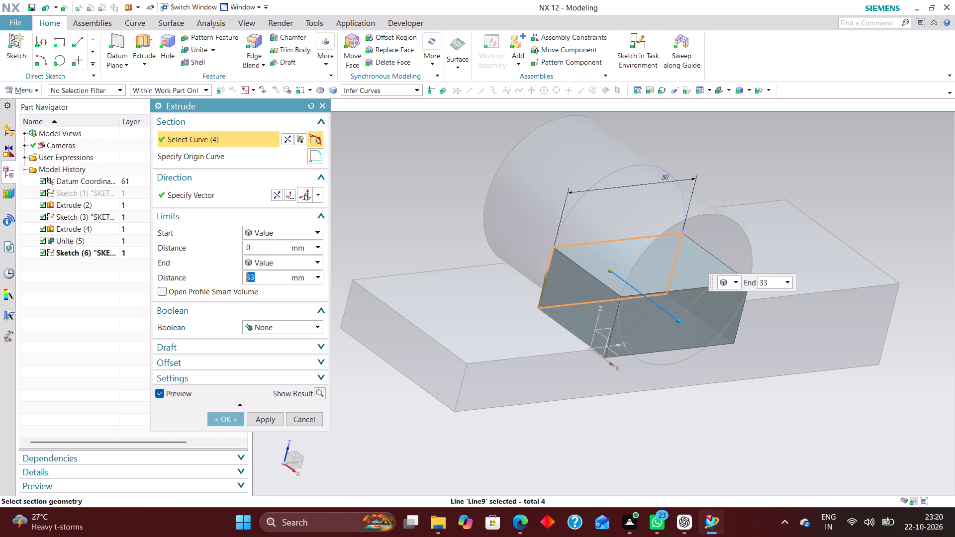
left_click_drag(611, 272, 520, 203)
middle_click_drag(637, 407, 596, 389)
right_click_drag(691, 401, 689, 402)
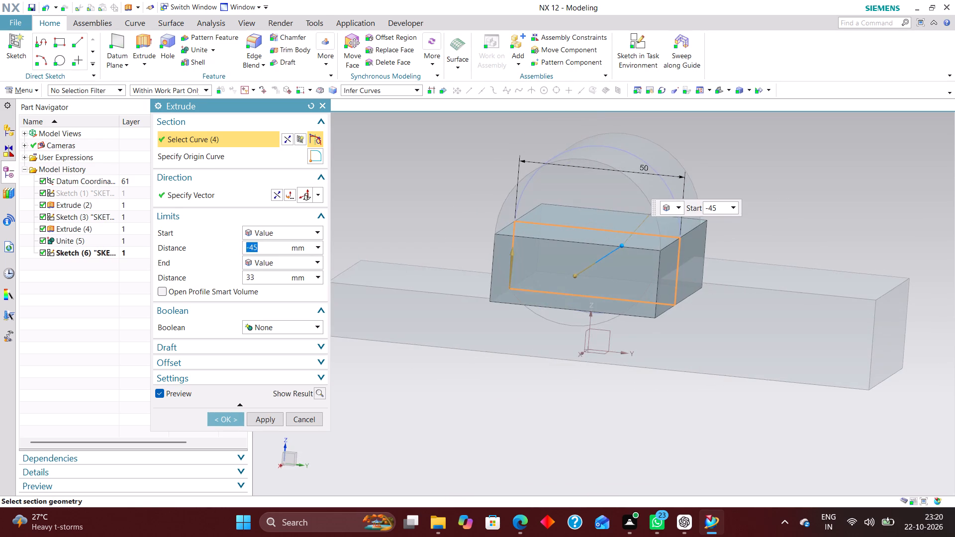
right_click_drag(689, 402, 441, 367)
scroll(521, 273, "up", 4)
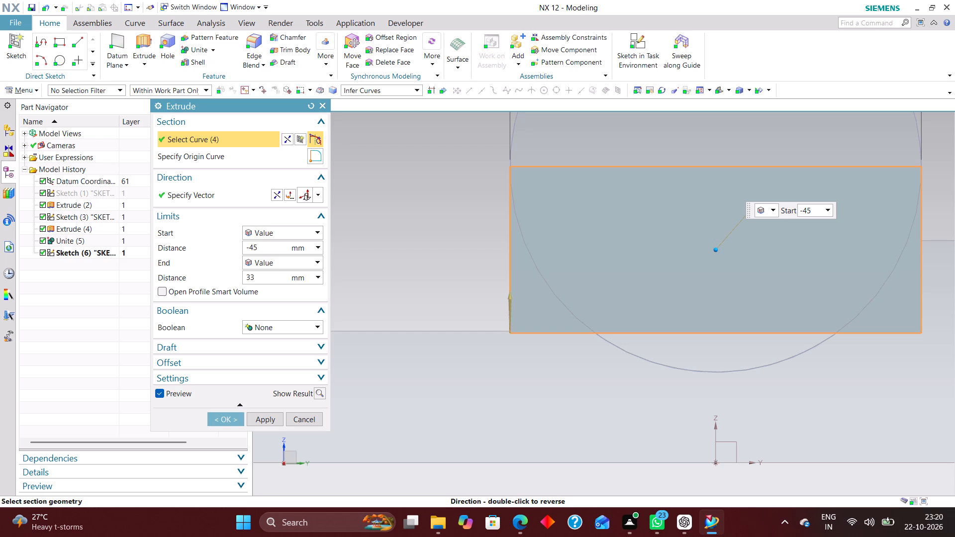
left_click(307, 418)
Delete the 50 mm wide rectangle sketch from the model history.
scroll(493, 375, "down", 5)
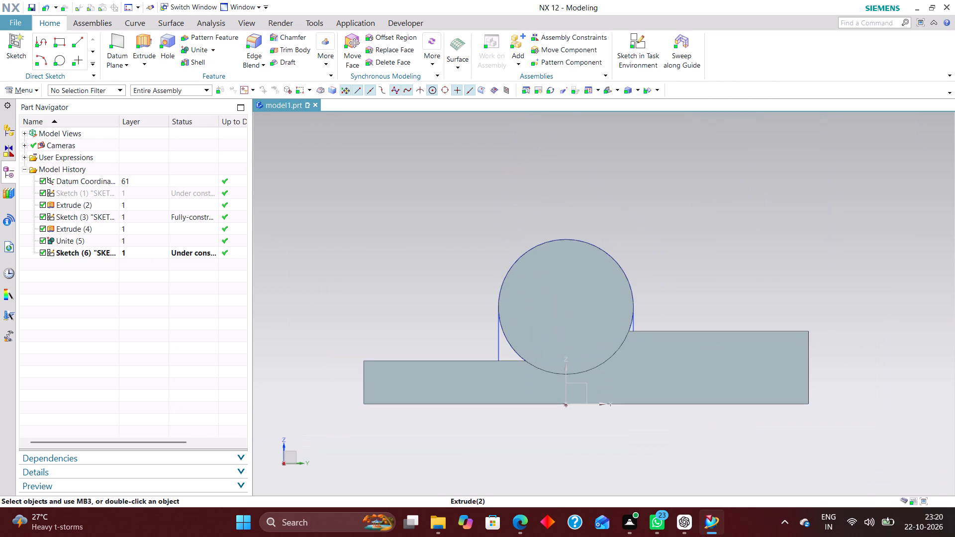
left_click(131, 255)
right_click(131, 255)
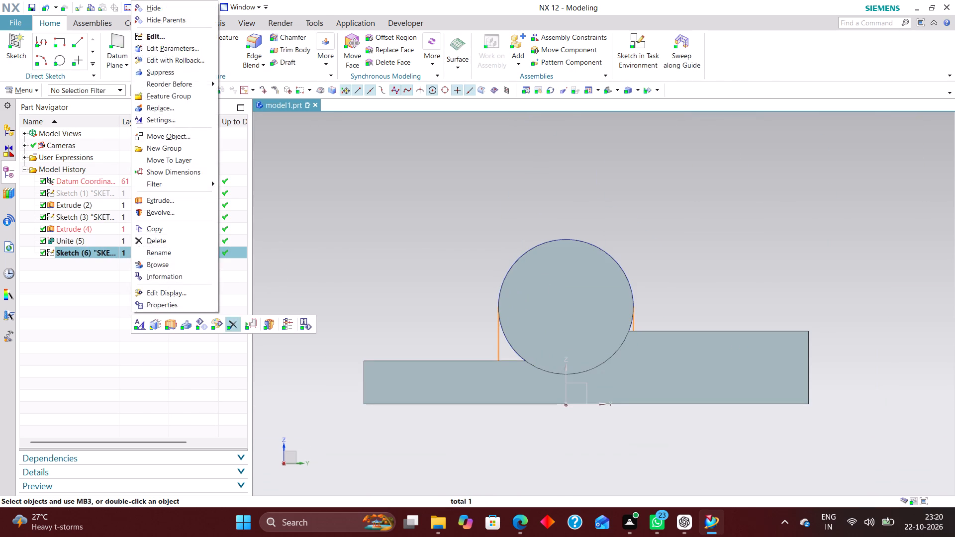
left_click(231, 326)
Hide the sketch of the cylinder's circle.
scroll(459, 352, "down", 3)
middle_click_drag(495, 388, 525, 415)
scroll(546, 393, "up", 5)
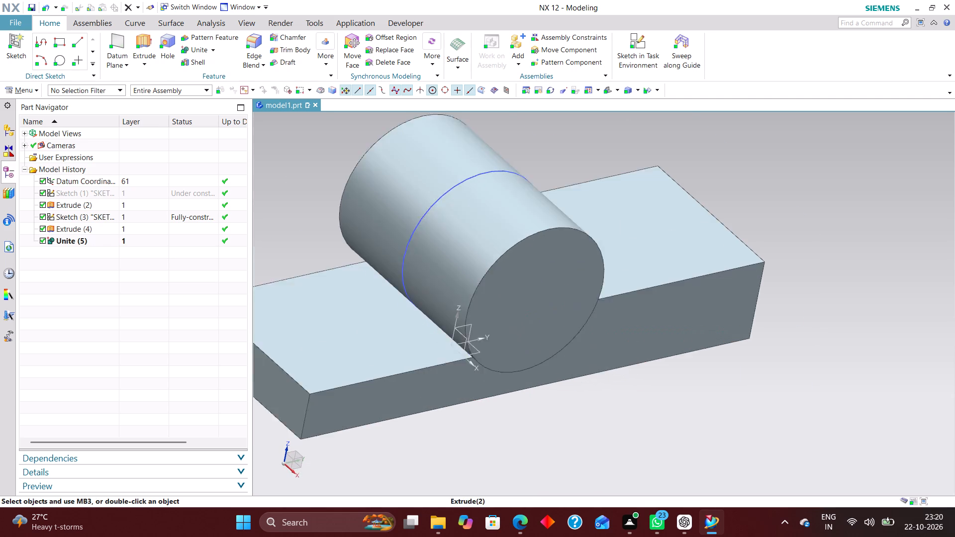
middle_click_drag(603, 442, 587, 442)
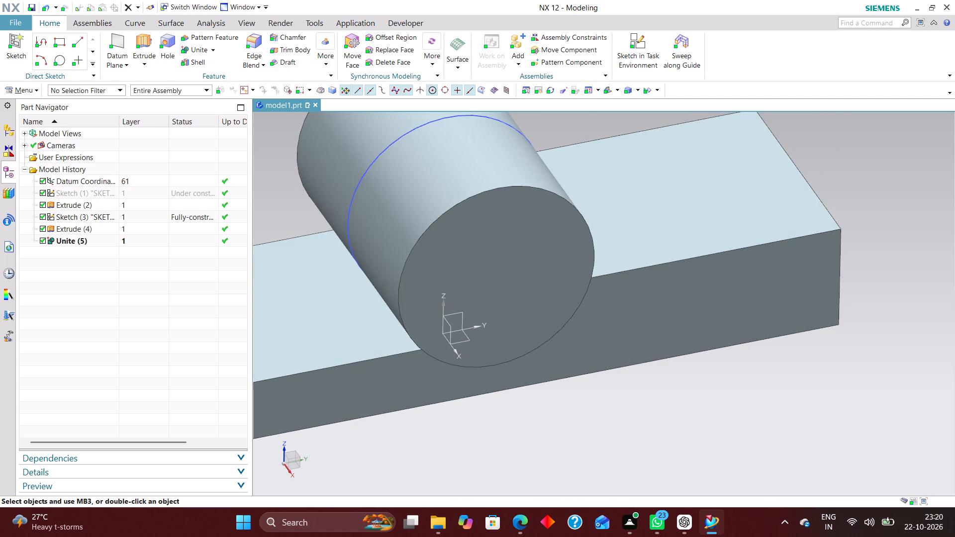
scroll(554, 440, "down", 3)
middle_click_drag(559, 451, 559, 445)
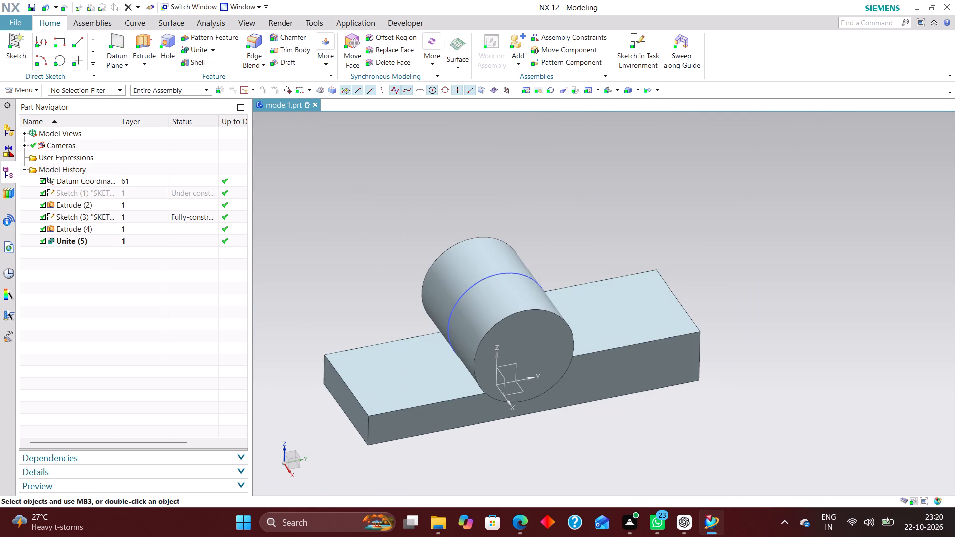
middle_click_drag(559, 445, 567, 449)
right_click_drag(498, 278, 499, 443)
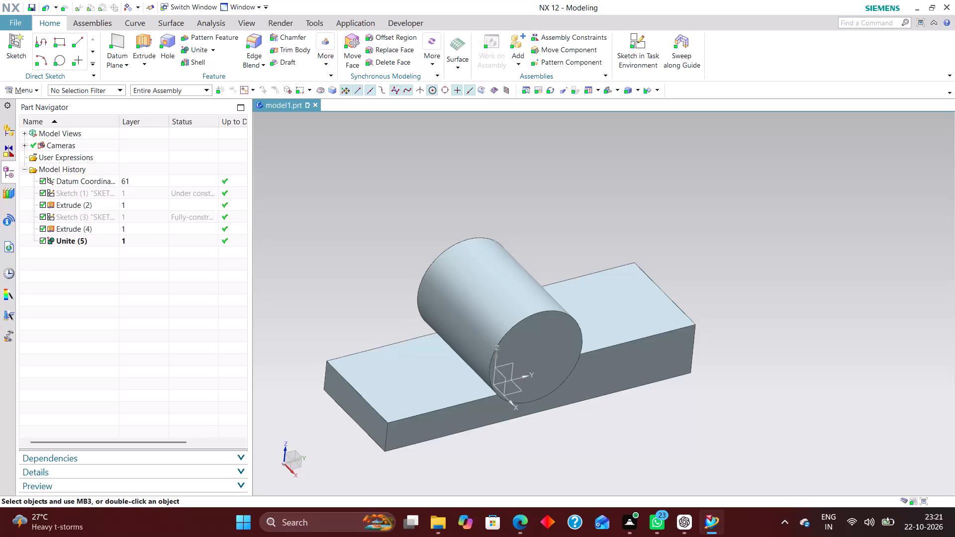
Create a new sketch on the YZ plane of the datum coordinate system.
middle_click_drag(640, 436, 625, 432)
scroll(625, 432, "up", 1)
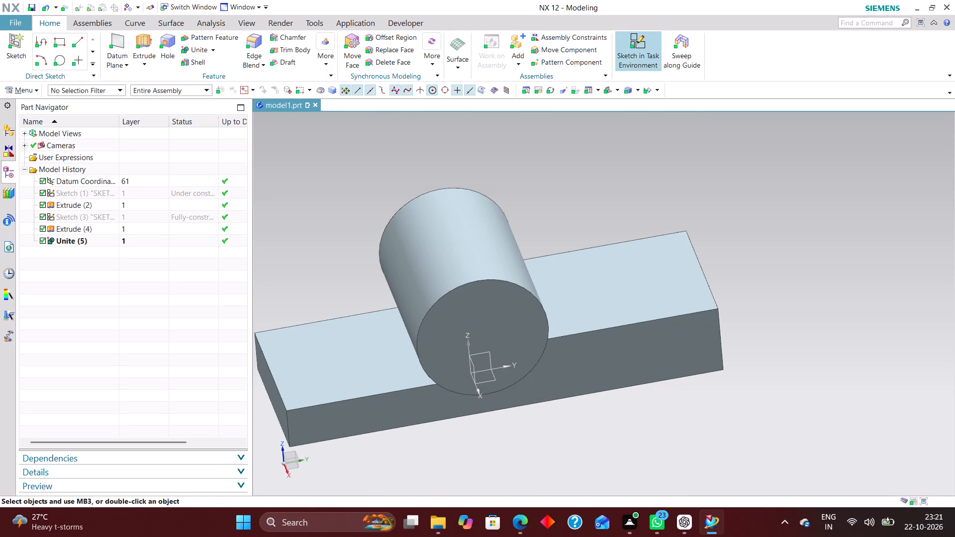
left_click(643, 40)
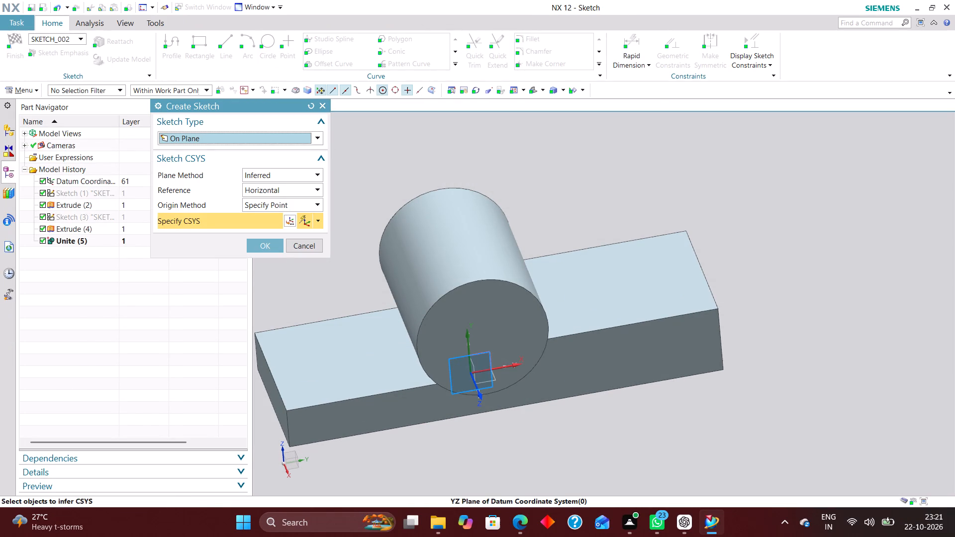
left_click(483, 354)
left_click(271, 241)
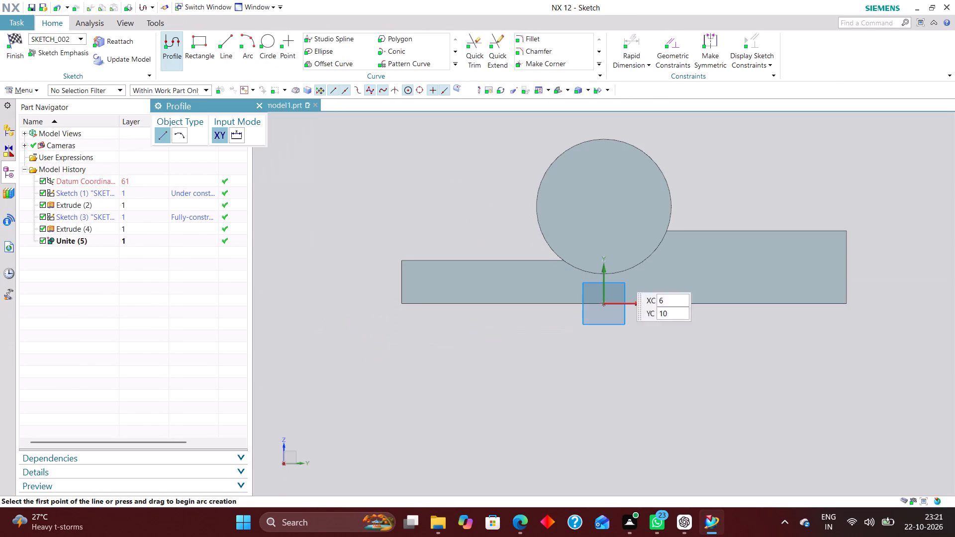
Draw a rectangle about 22 mm wide over the cylinder's circle and constrain its top edge's midpoint to the vertical sketch axis.
left_click(201, 53)
scroll(451, 427, "down", 2)
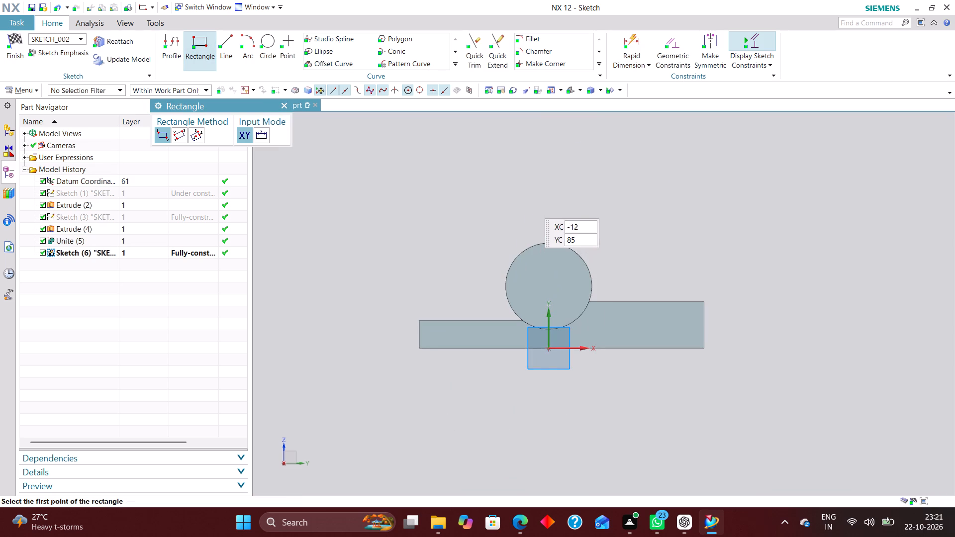
left_click(528, 201)
left_click(566, 317)
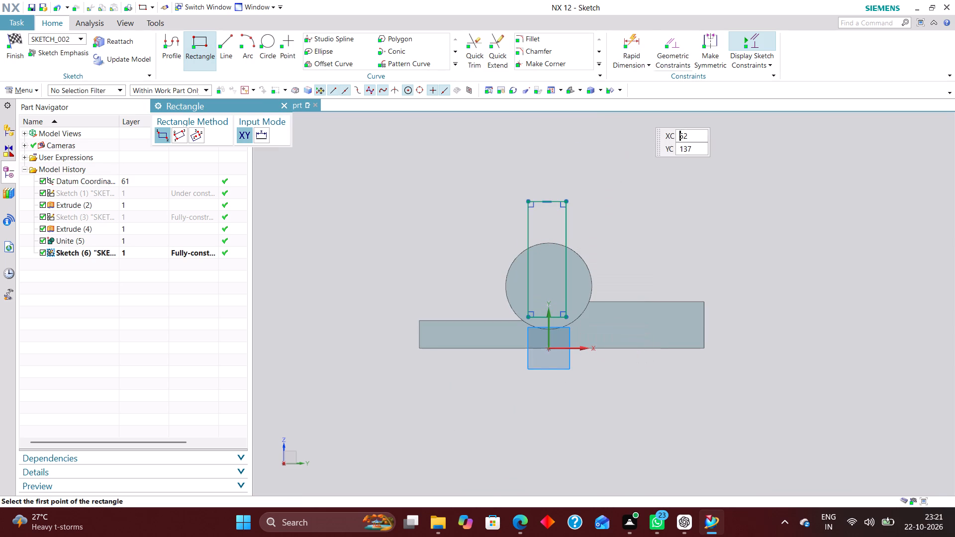
left_click(674, 51)
left_click(547, 200)
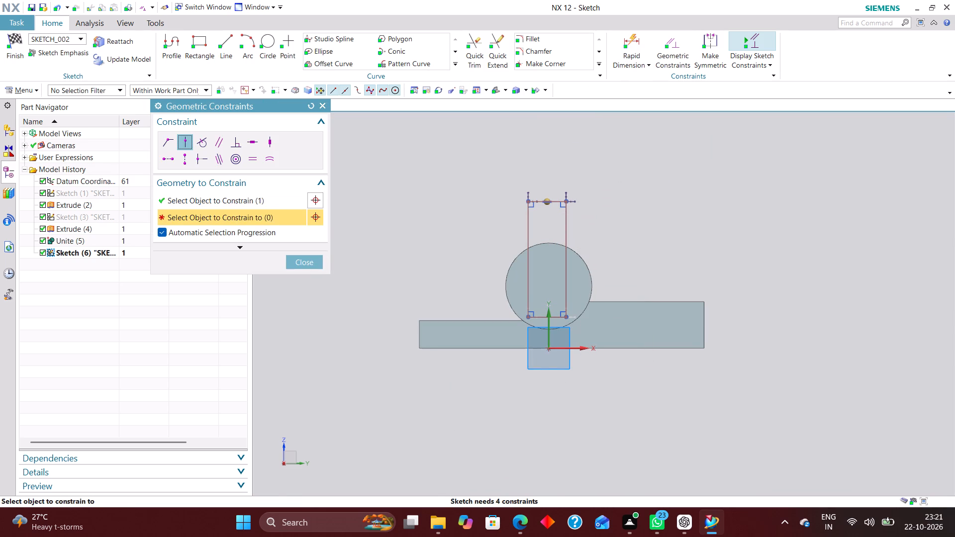
left_click(548, 338)
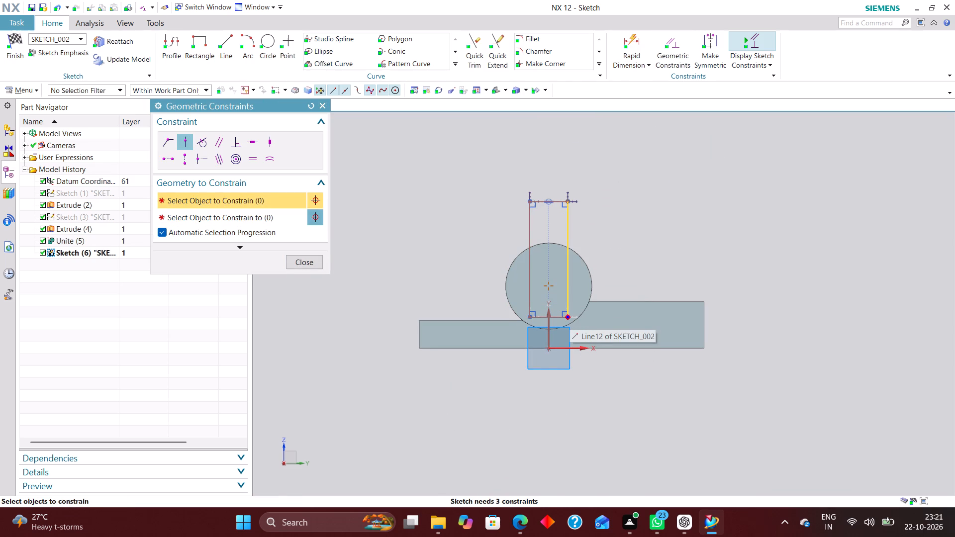
Dimension the rectangle's width along its top edge as 30 mm.
left_click(624, 44)
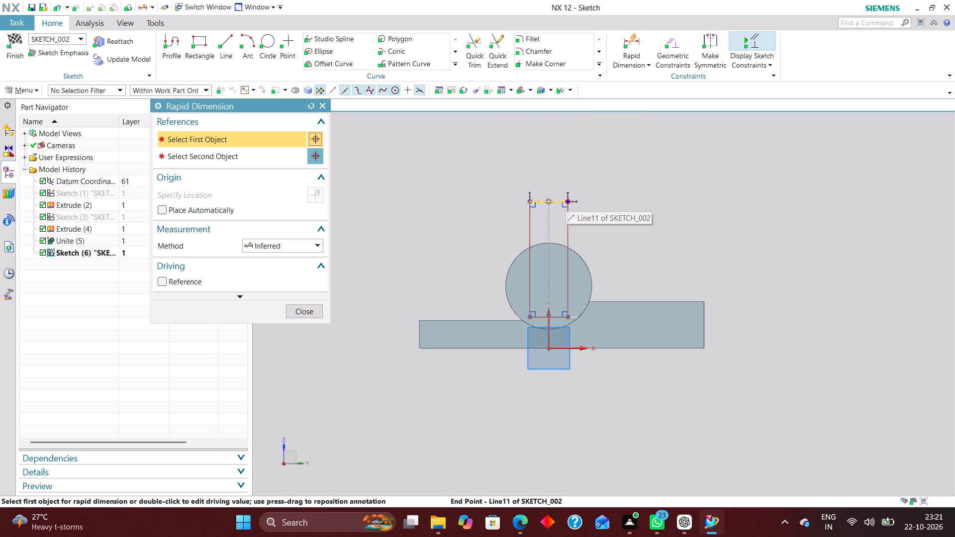
left_click(560, 202)
left_click(549, 173)
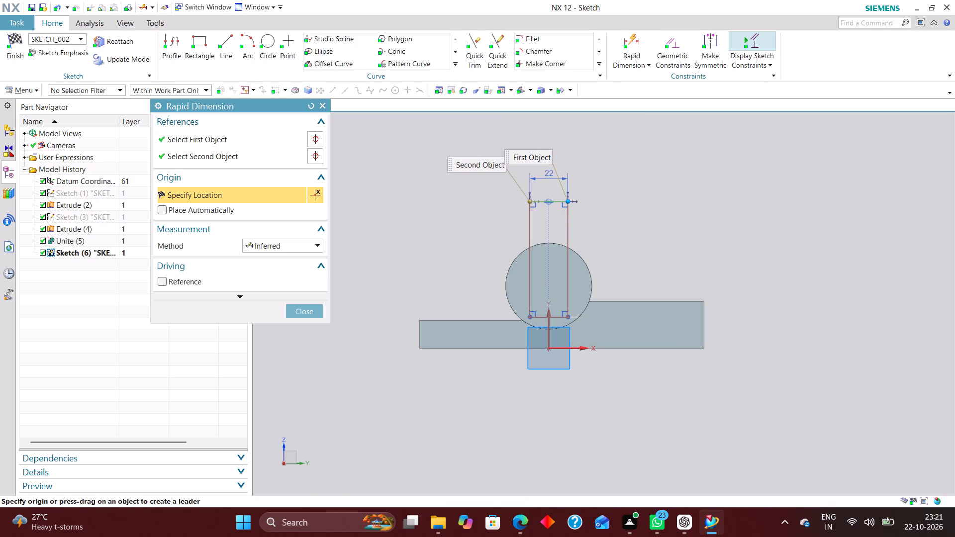
type("30")
key("Return")
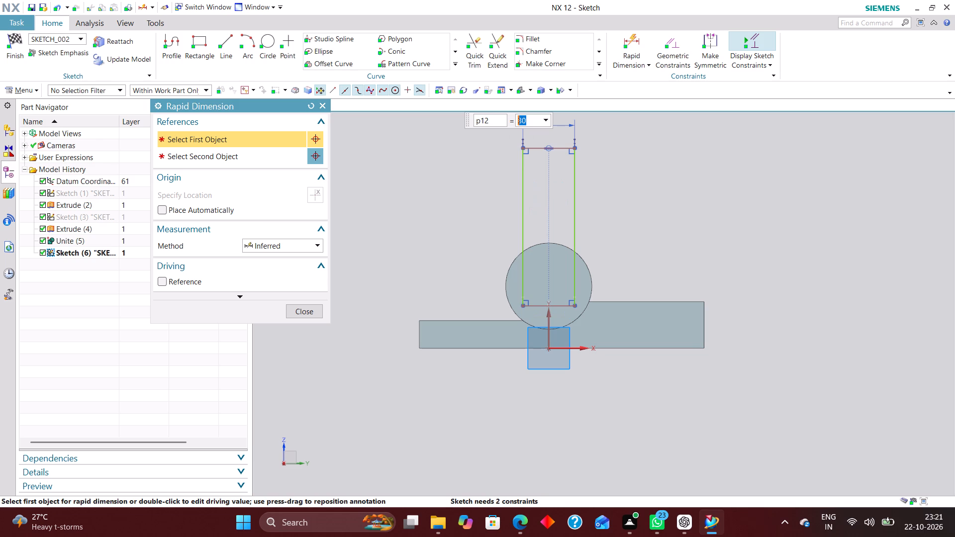
left_click(310, 307)
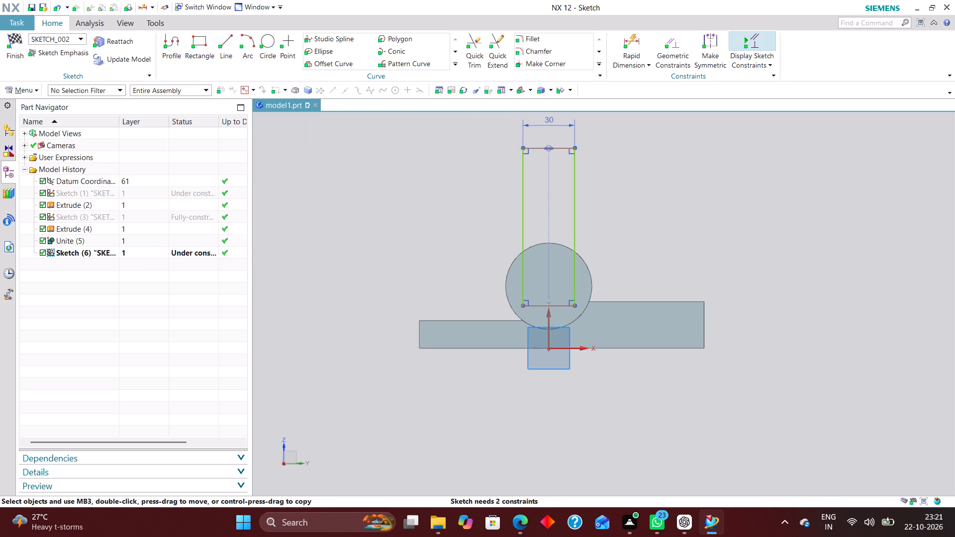
Dimension the height of the rectangle's bottom edge above the base's bottom edge and finish the sketch.
left_click(631, 40)
left_click(564, 347)
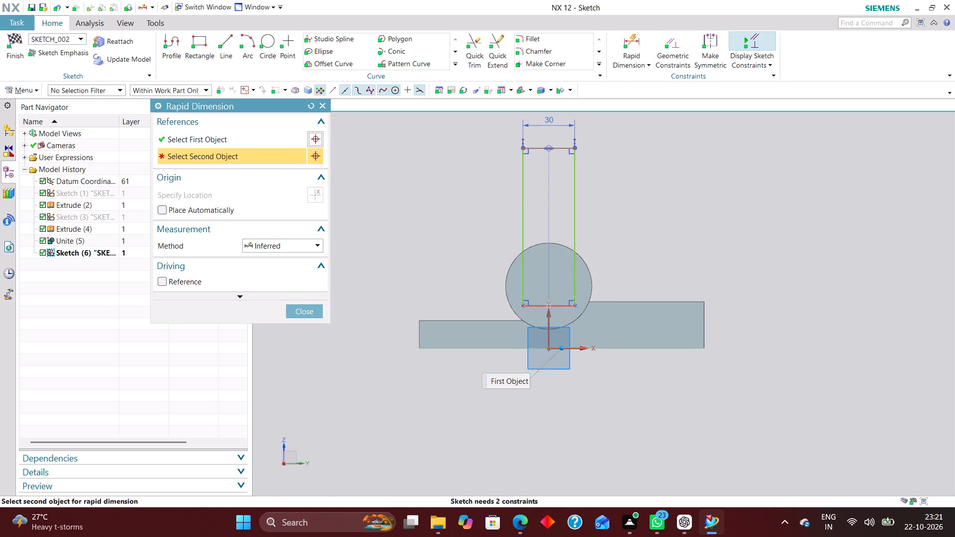
left_click(563, 306)
left_click(734, 324)
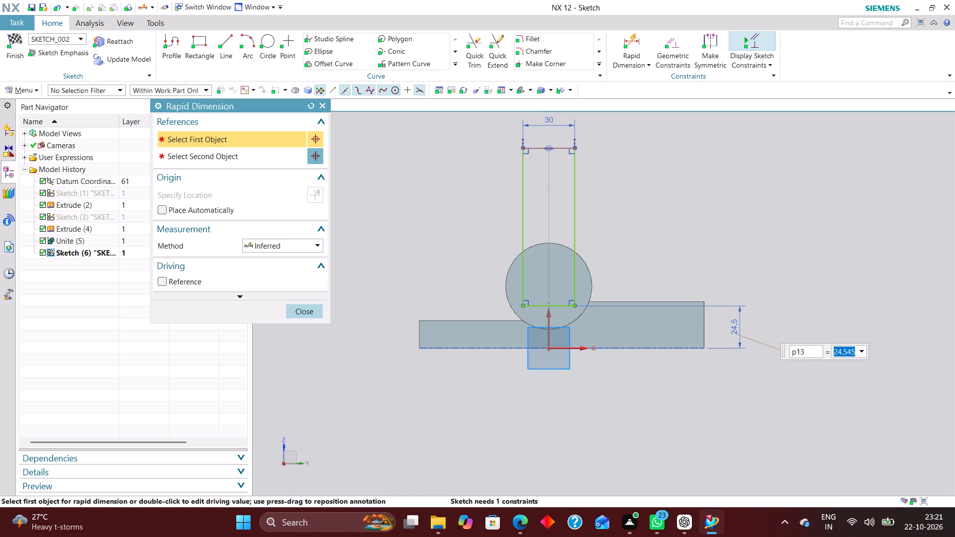
left_click(309, 310)
left_click(21, 43)
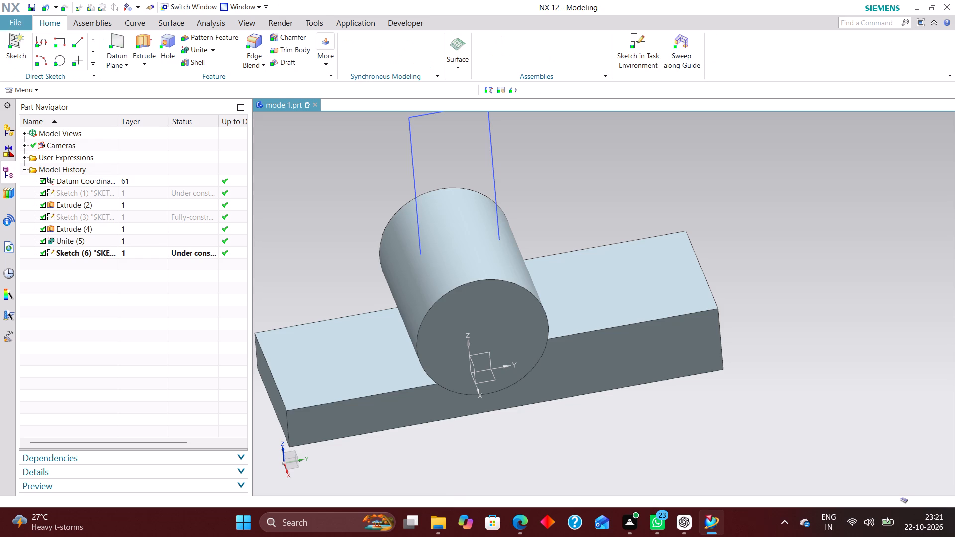
Reopen the rectangle sketch and draw a circle about 185 mm in diameter centred on the cylinder's centre.
left_click(134, 250)
right_click(133, 251)
left_click(163, 257)
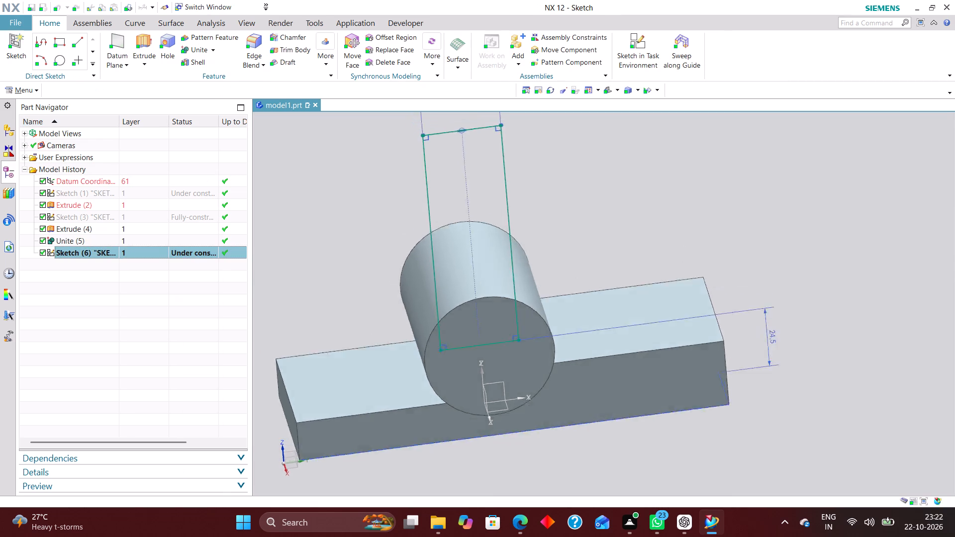
scroll(408, 299, "down", 2)
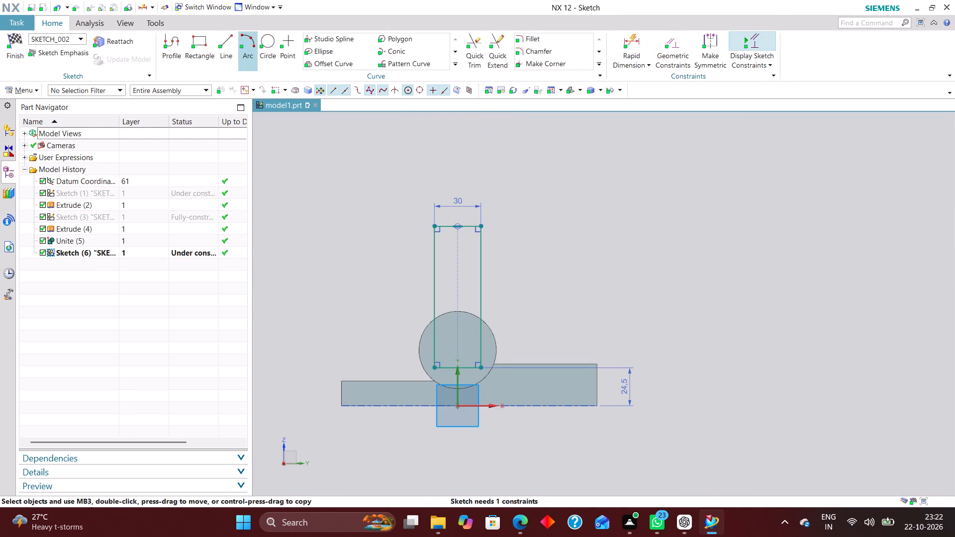
left_click(273, 38)
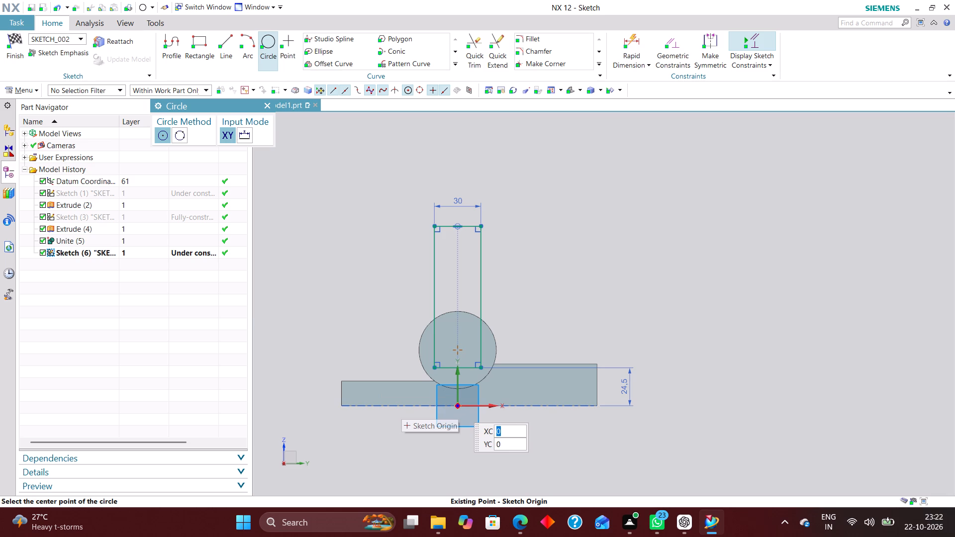
left_click(457, 348)
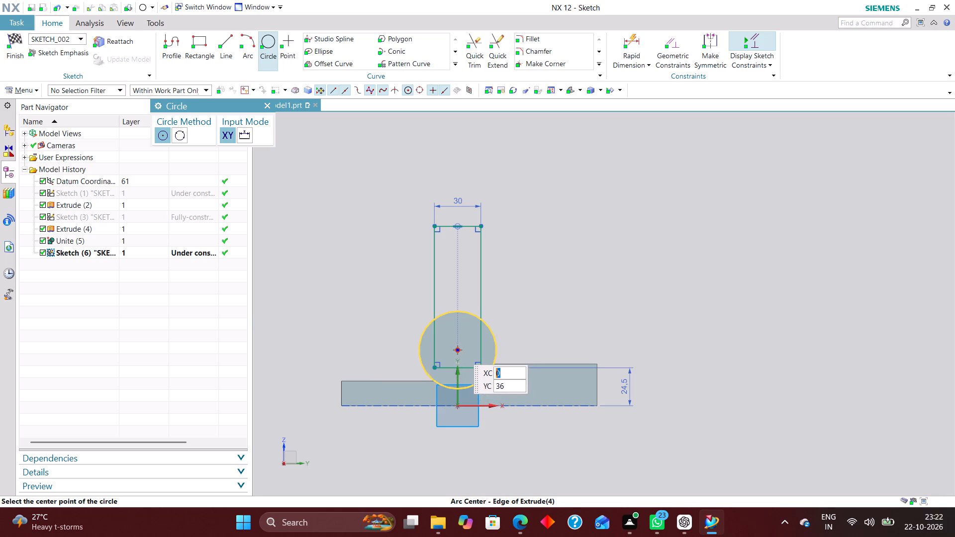
left_click(546, 463)
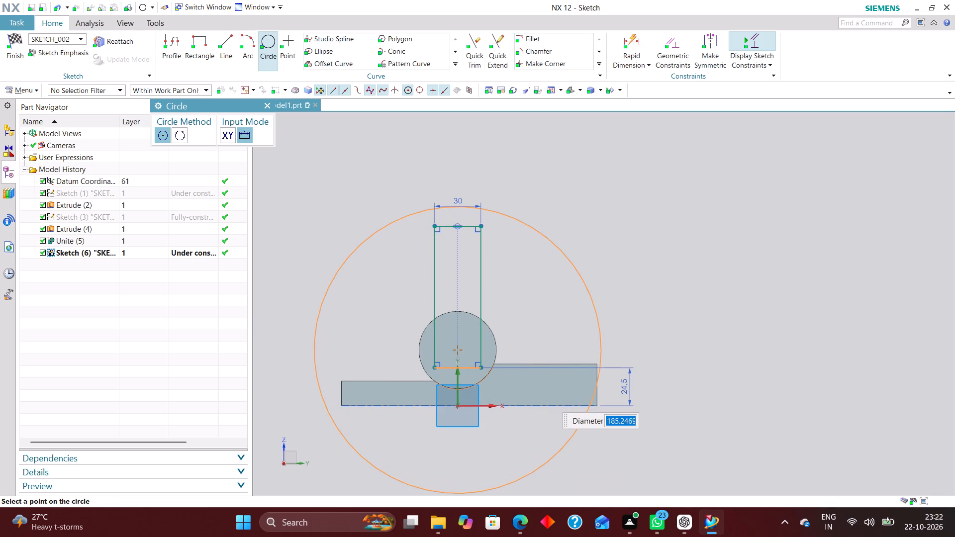
Dimension the large circle around the boss with a radial dimension of 90 mm.
left_click(632, 40)
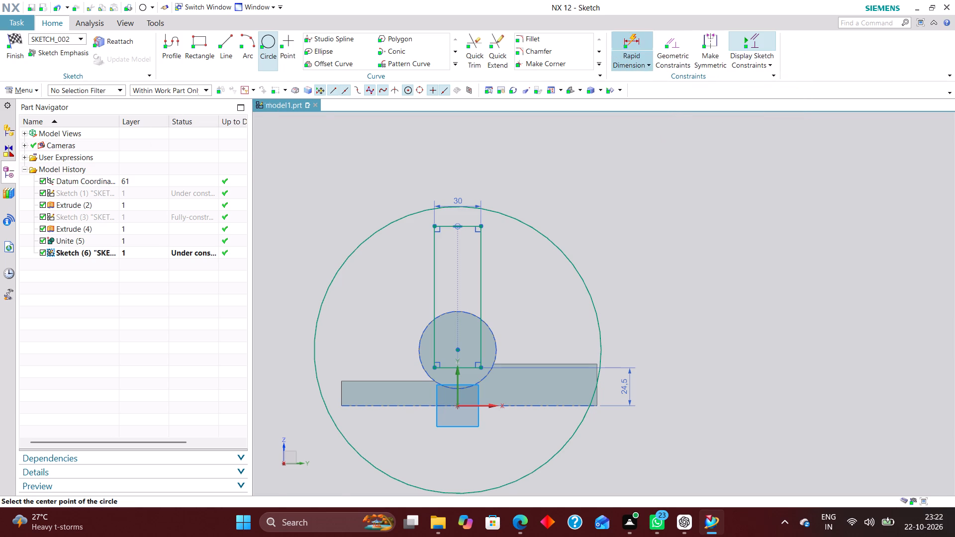
left_click(302, 244)
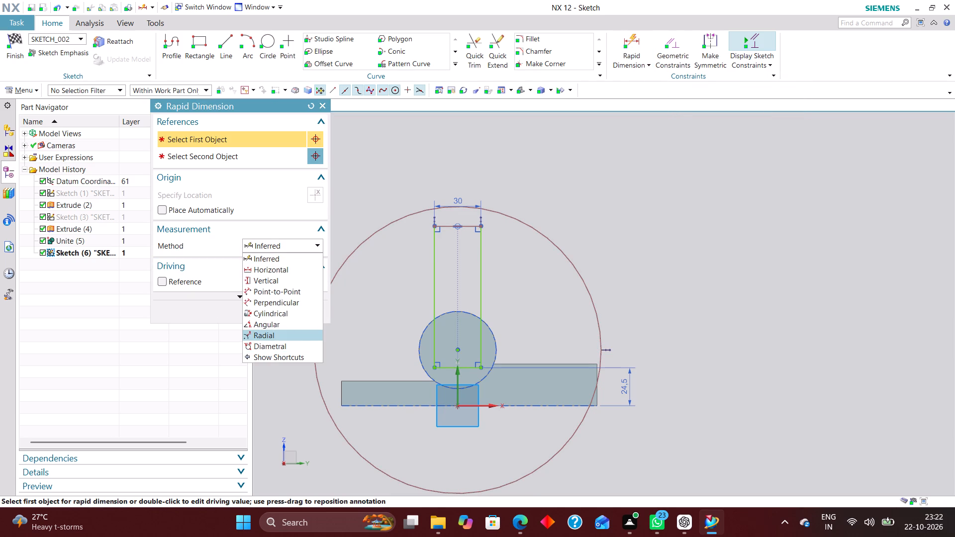
left_click(279, 330)
left_click(528, 223)
left_click(544, 199)
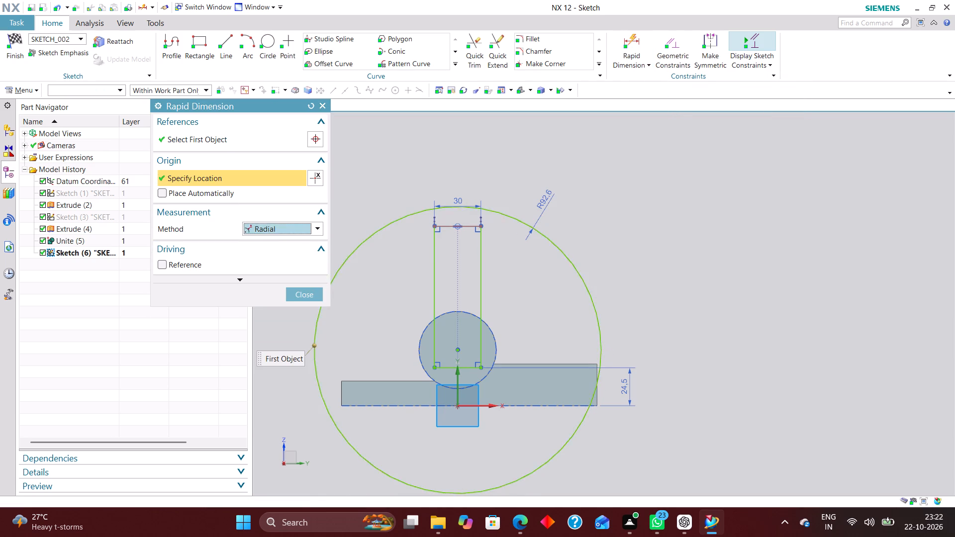
type("90")
key("Return")
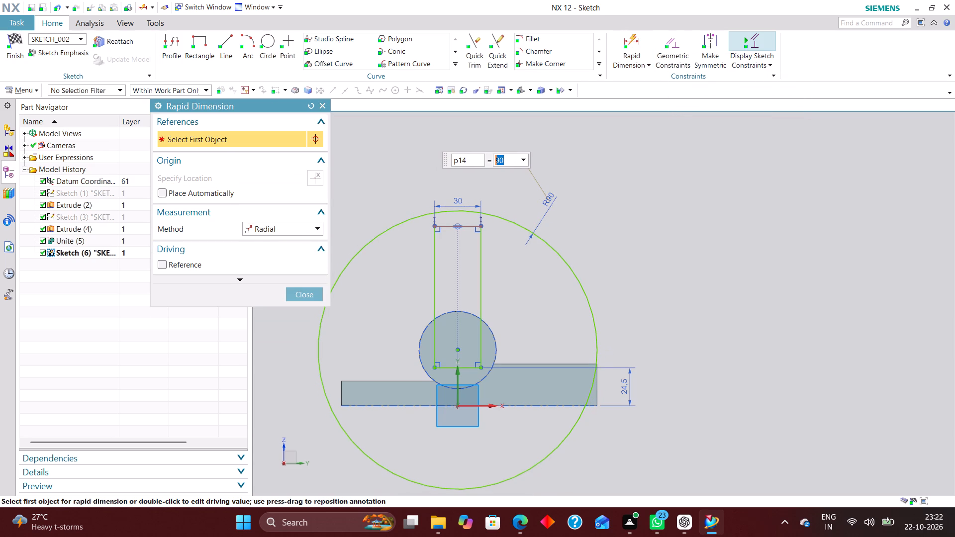
left_click(316, 291)
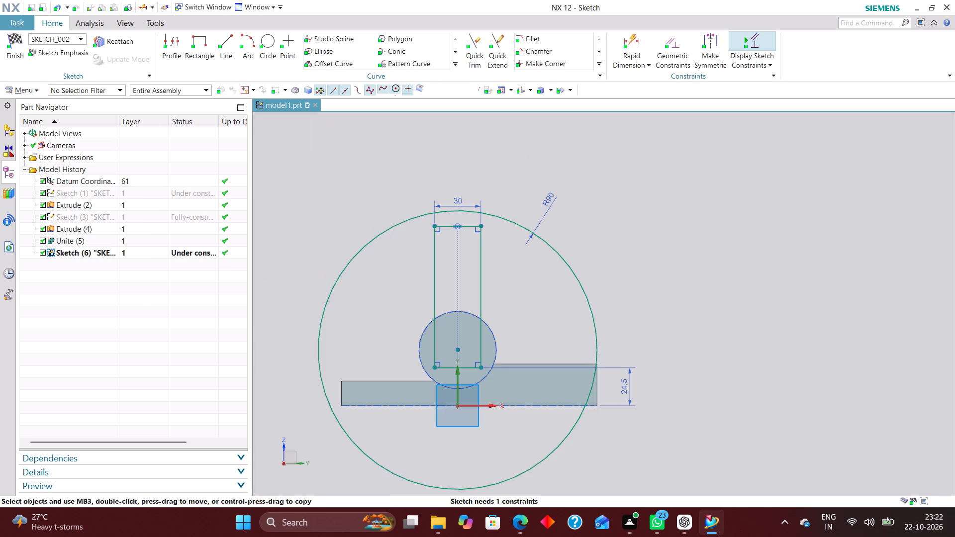
Stretch the rectangle upward so its top edge's midpoint meets the top of the R90 circle.
scroll(468, 229, "up", 2)
left_click_drag(467, 225, 465, 189)
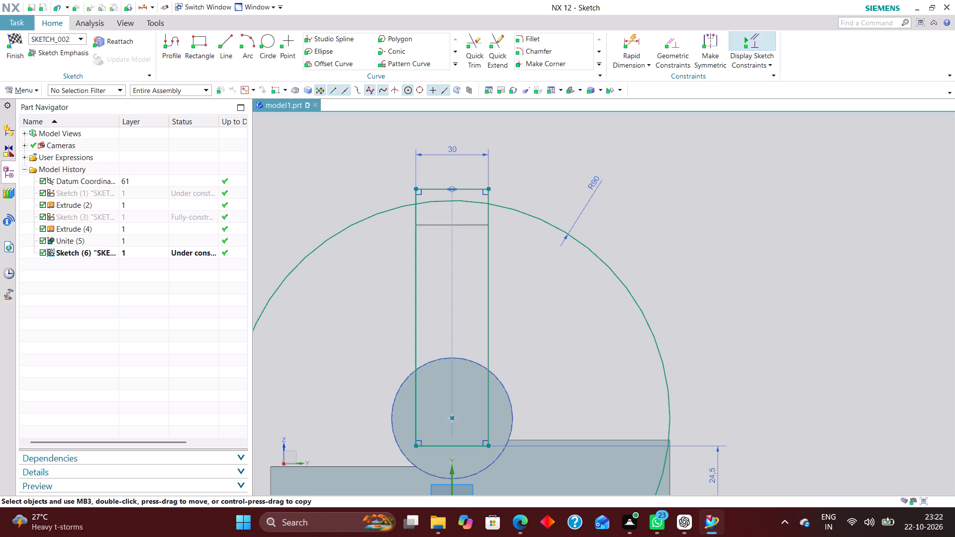
left_click_drag(465, 189, 460, 200)
Convert the R90 circle to a reference curve and finish the sketch.
scroll(484, 185, "down", 3)
right_click_drag(568, 256, 619, 299)
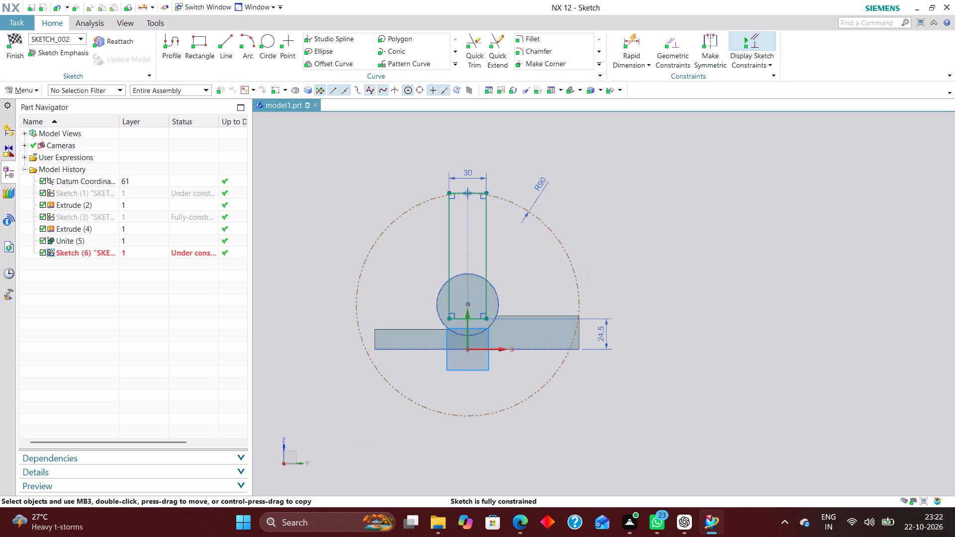
left_click(13, 38)
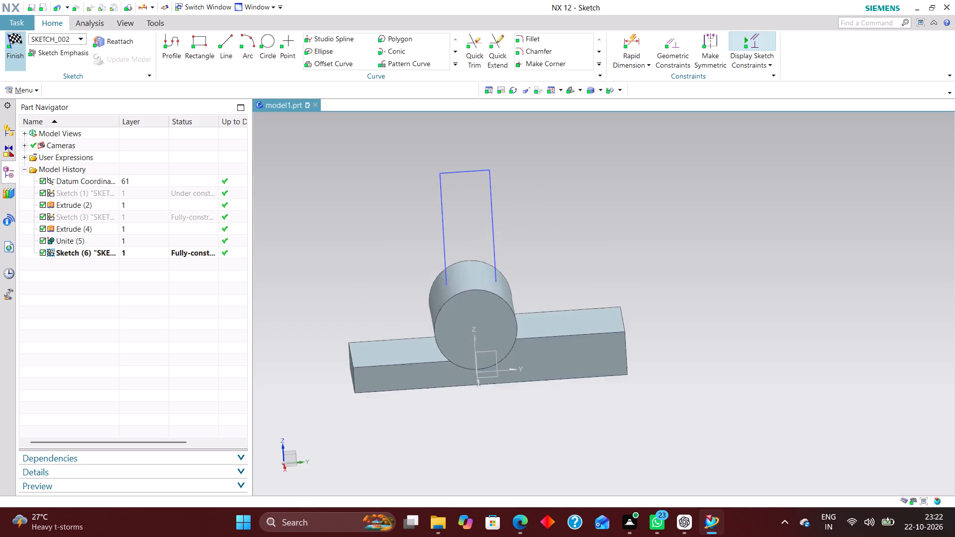
Extrude the rectangle from a start distance of 12 mm to an end distance of 28 mm, with Boolean None.
scroll(440, 249, "down", 4)
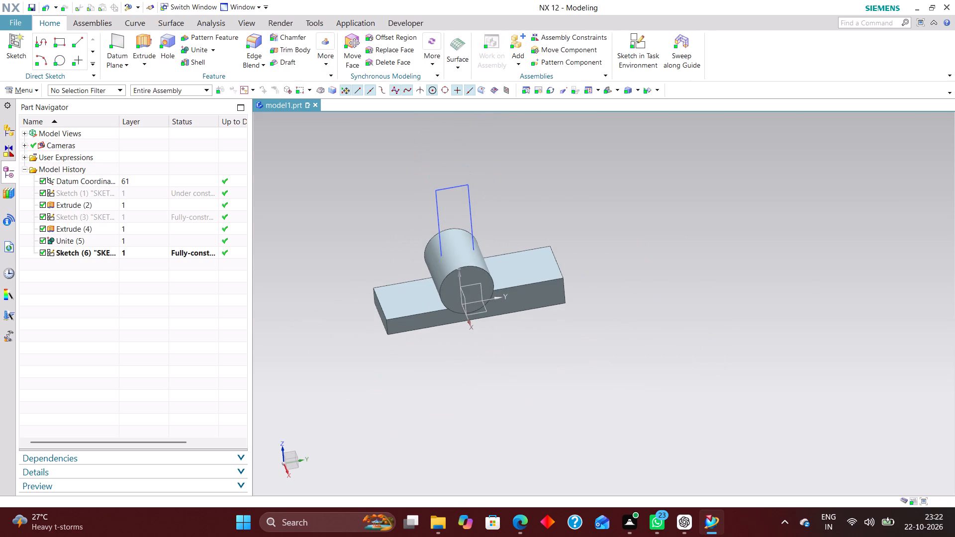
middle_click_drag(454, 369, 526, 385)
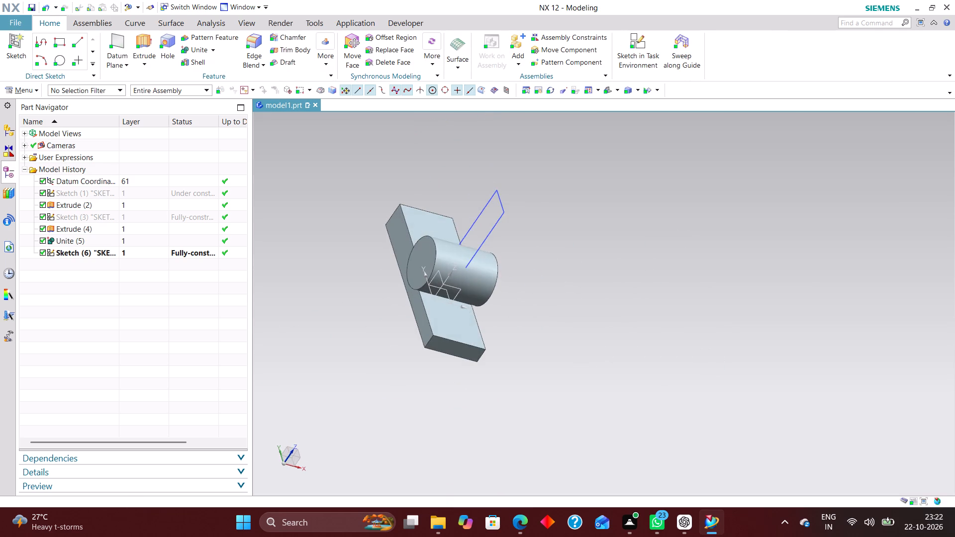
right_click_drag(572, 359, 396, 337)
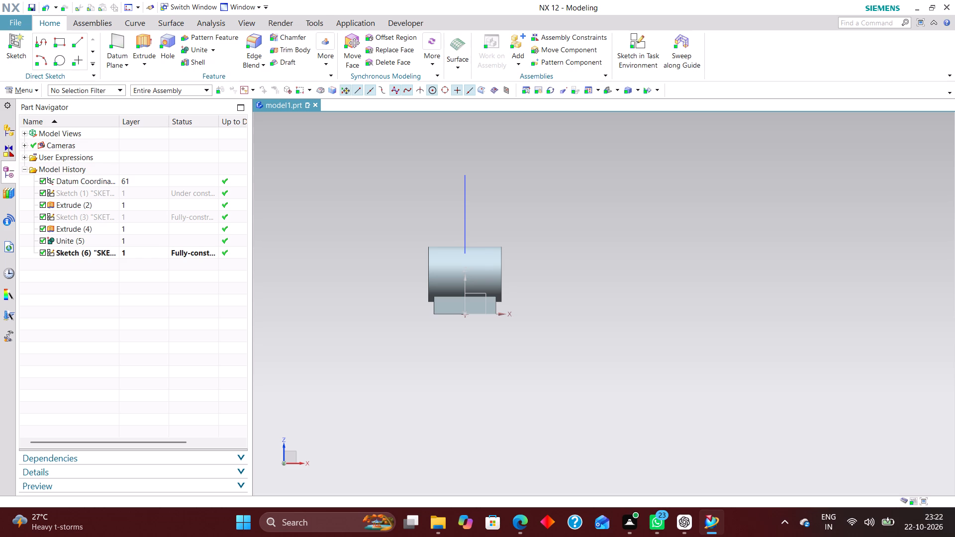
middle_click_drag(537, 341, 529, 349)
scroll(530, 349, "up", 1)
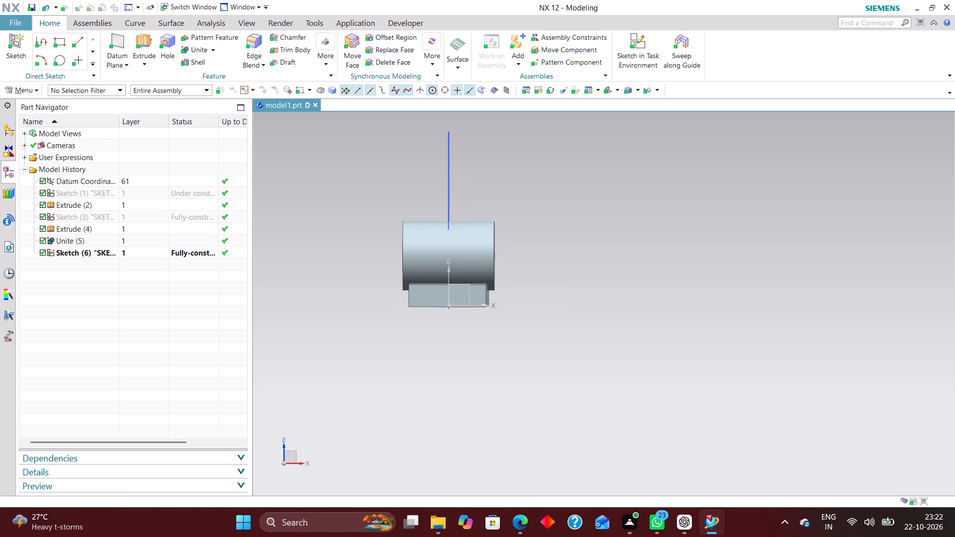
left_click(146, 40)
middle_click_drag(596, 327, 568, 351)
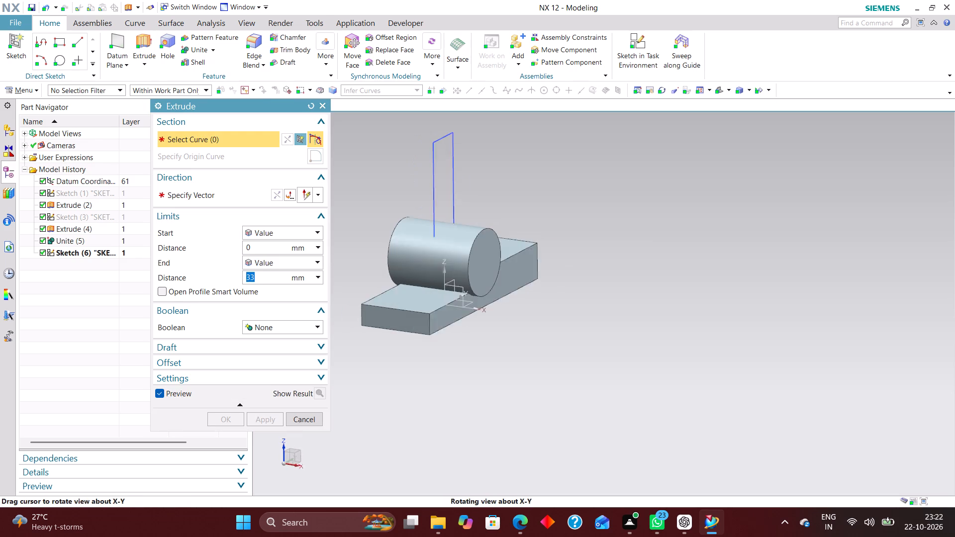
middle_click_drag(568, 351, 572, 352)
left_click(442, 202)
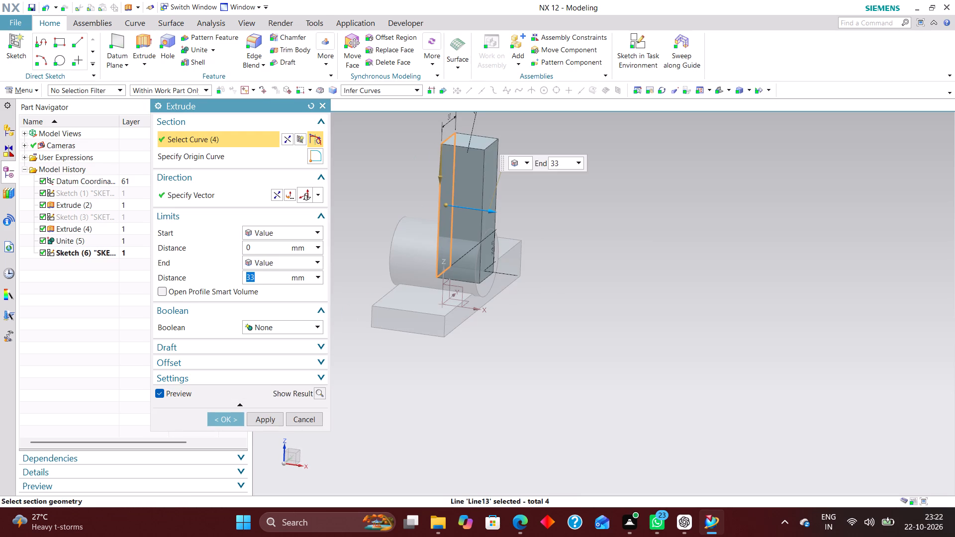
right_click_drag(604, 342, 562, 336)
scroll(476, 187, "up", 3)
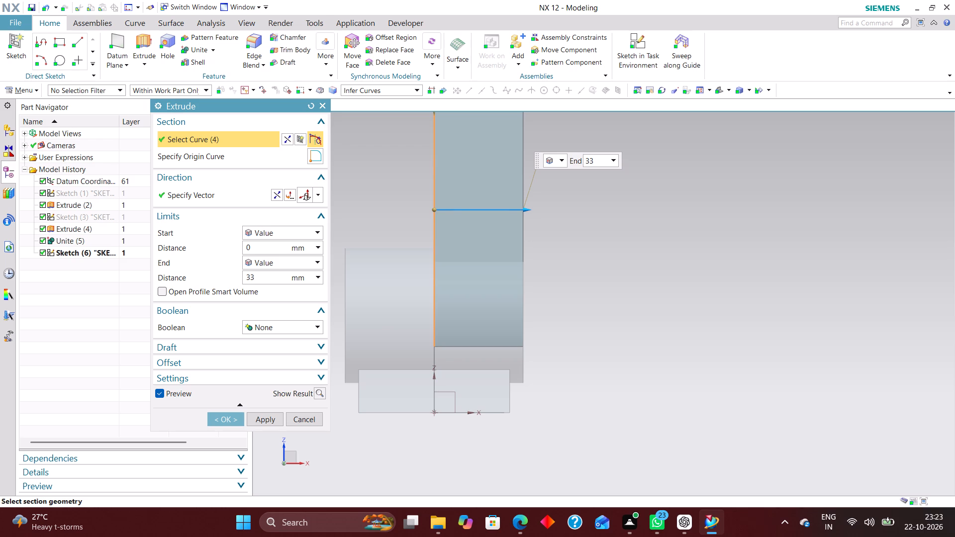
scroll(526, 211, "up", 2)
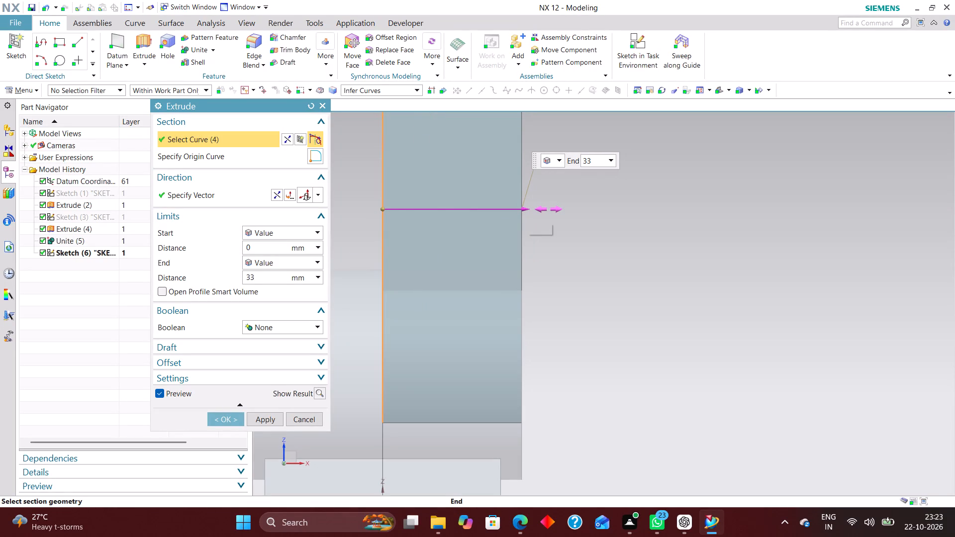
left_click_drag(524, 209, 511, 211)
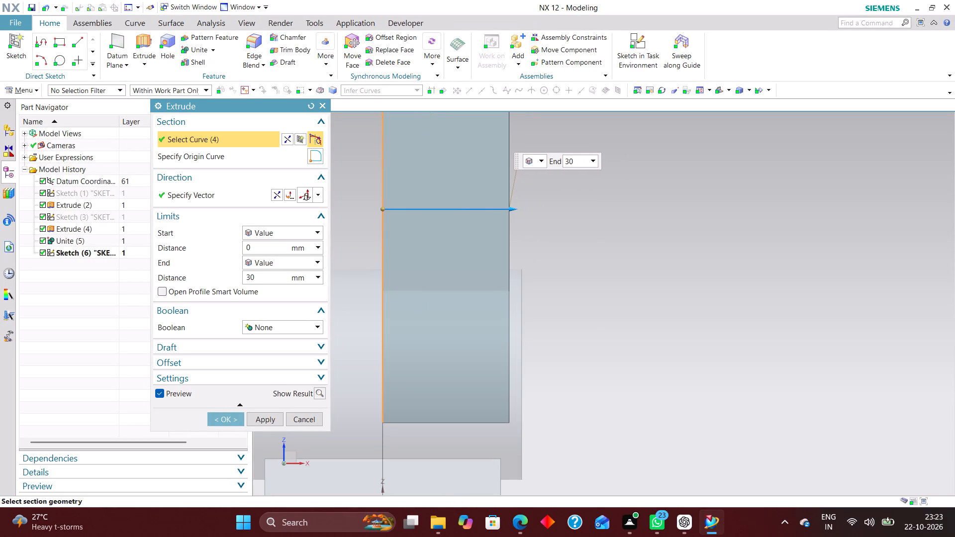
left_click_drag(511, 211, 505, 211)
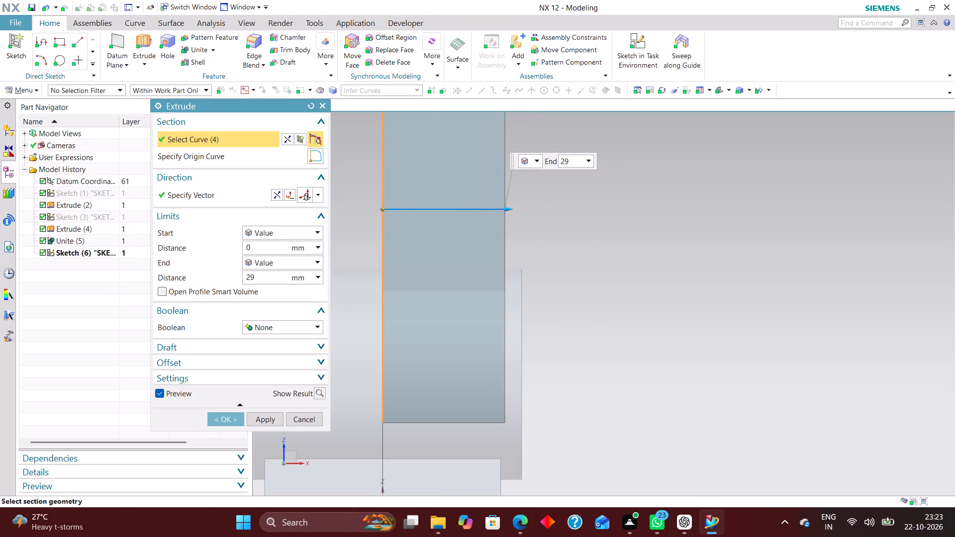
left_click_drag(505, 211, 502, 211)
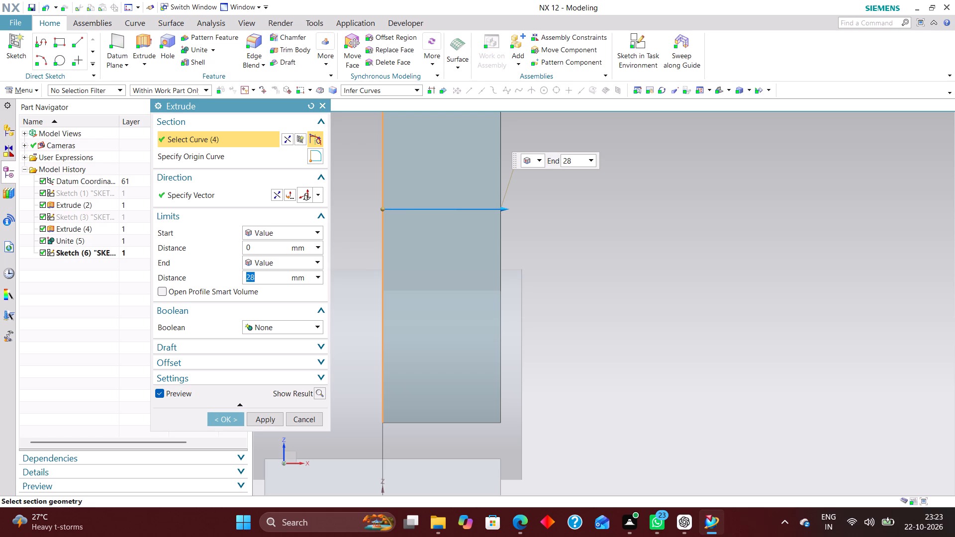
left_click_drag(382, 211, 399, 211)
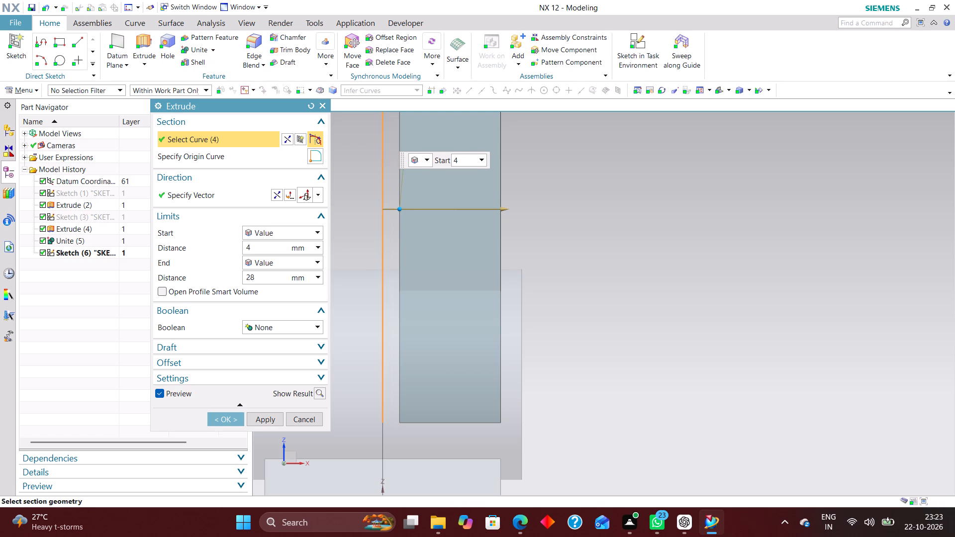
left_click_drag(399, 211, 431, 211)
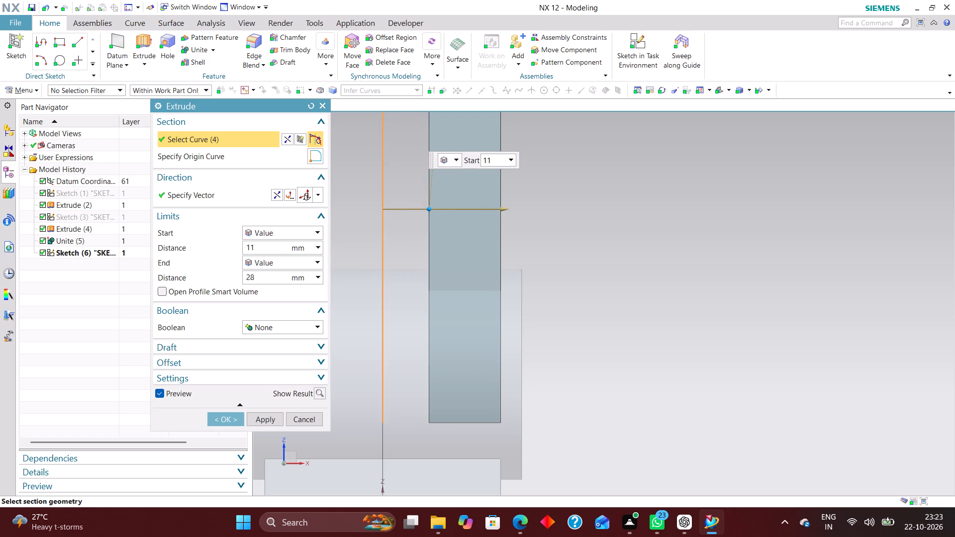
left_click_drag(431, 211, 432, 211)
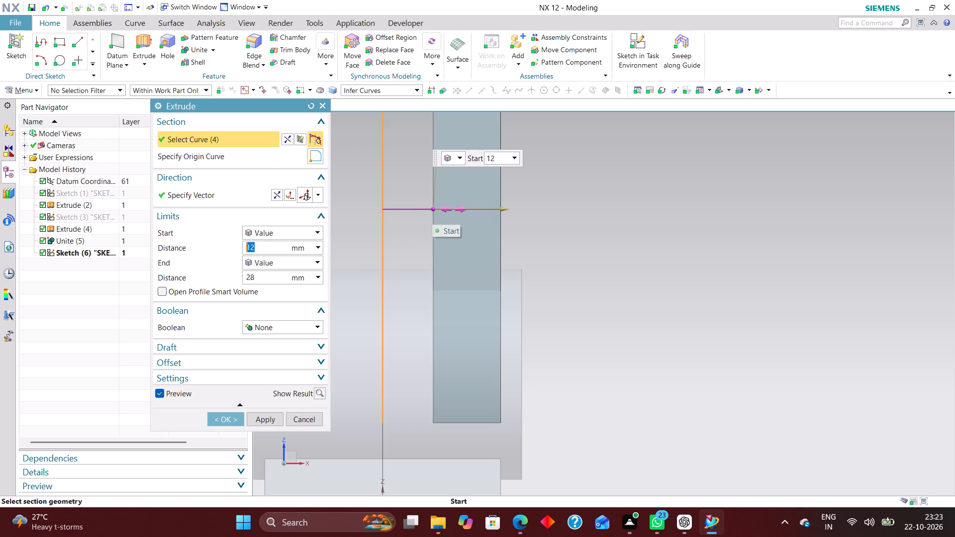
left_click(215, 421)
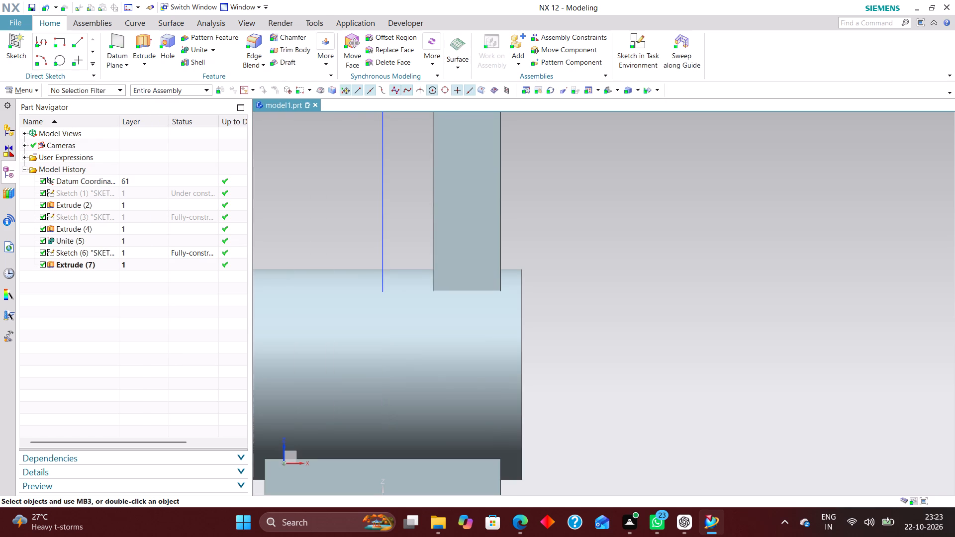
Hide the upright's rectangle sketch.
middle_click_drag(569, 335, 532, 349)
scroll(623, 329, "down", 5)
scroll(619, 303, "up", 1)
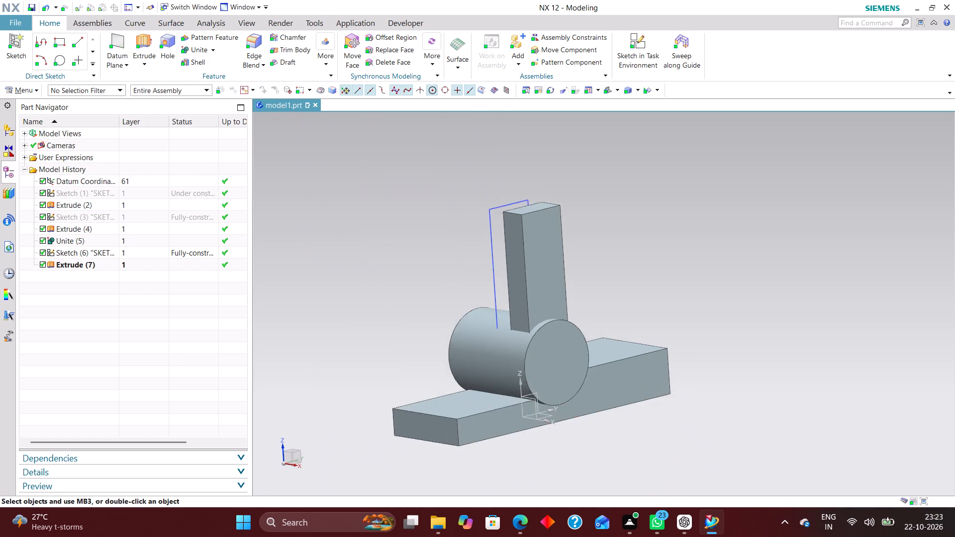
scroll(619, 303, "up", 2)
right_click_drag(419, 197, 414, 271)
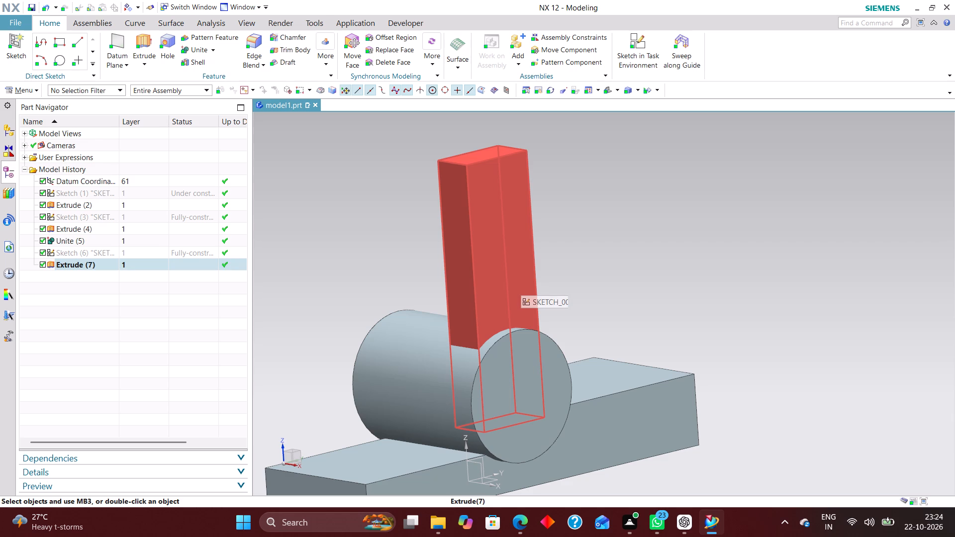
Reopen the upright's extrusion for editing and check its start and end limits against the cylinder and base.
left_click(142, 254)
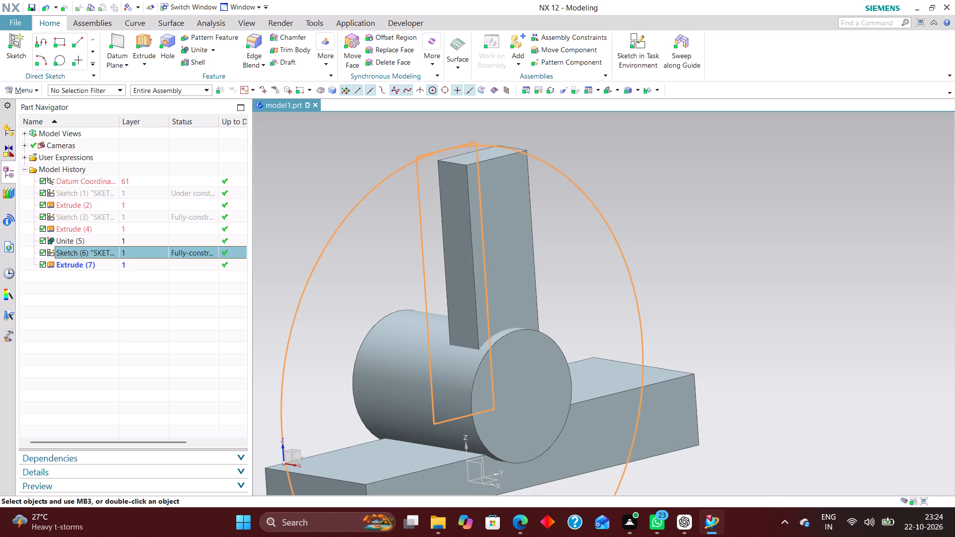
right_click(142, 254)
left_click(125, 264)
right_click(125, 264)
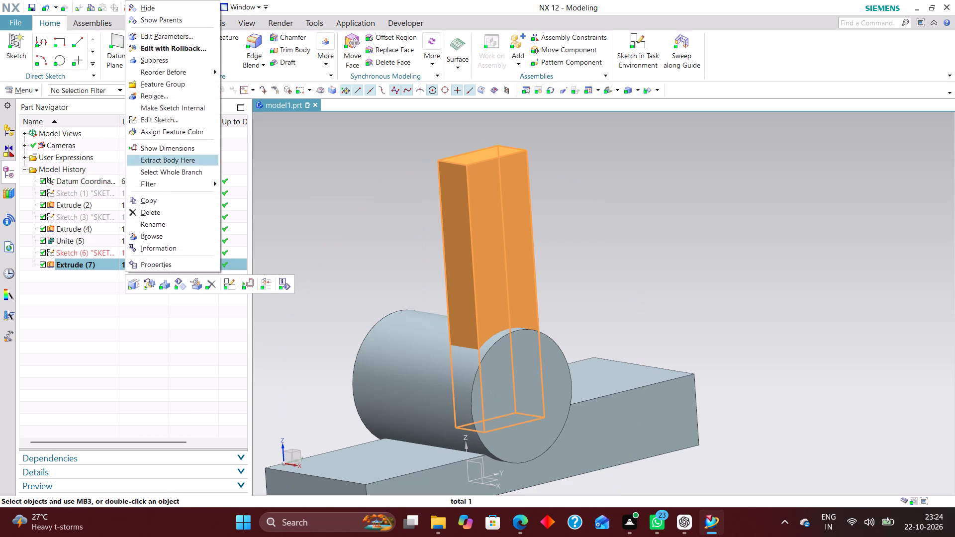
left_click(196, 47)
middle_click_drag(615, 307, 638, 289)
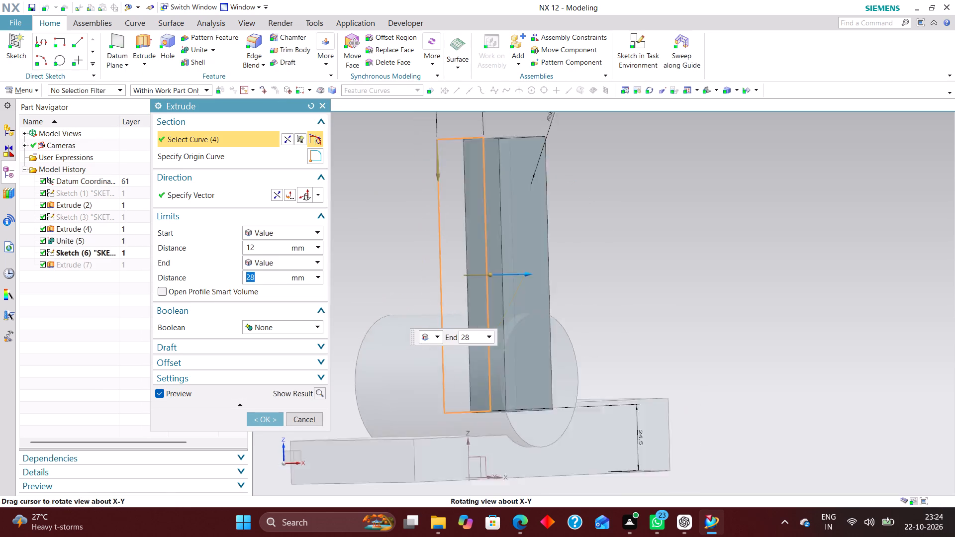
middle_click_drag(638, 289, 657, 295)
right_click_drag(674, 250, 559, 254)
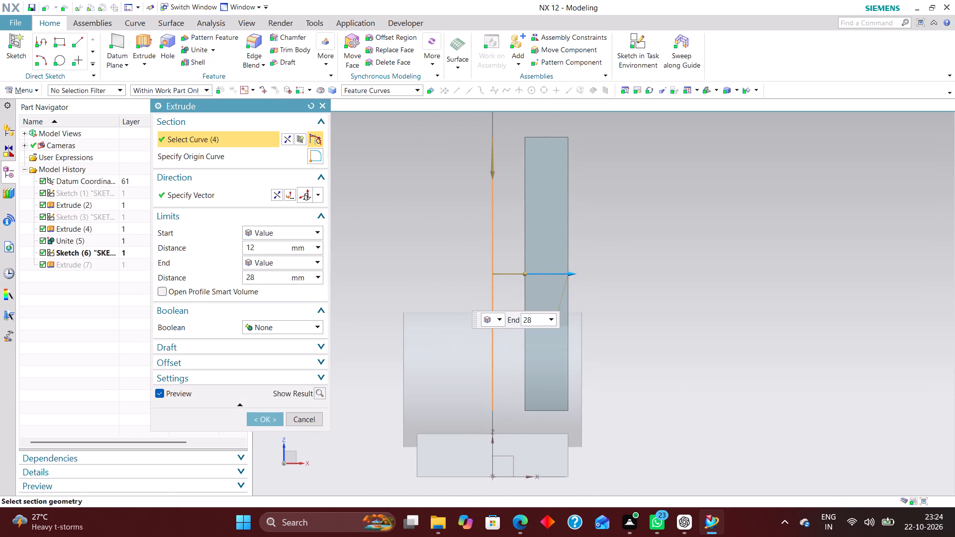
scroll(508, 251, "up", 3)
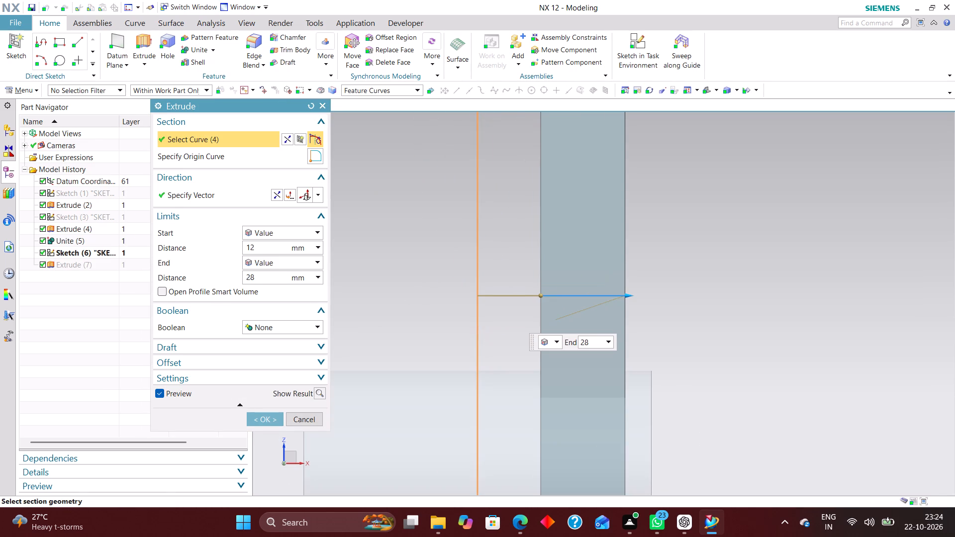
scroll(642, 277, "down", 1)
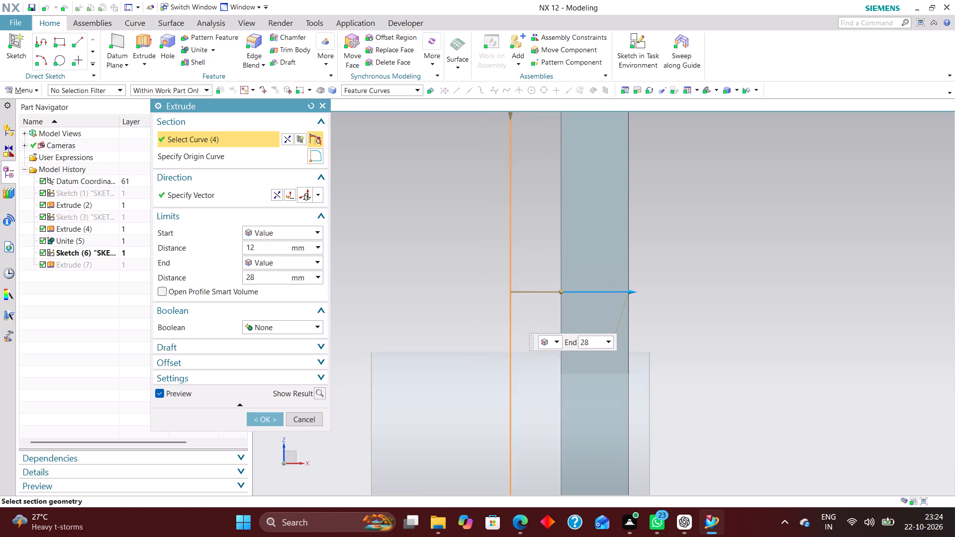
scroll(642, 277, "down", 1)
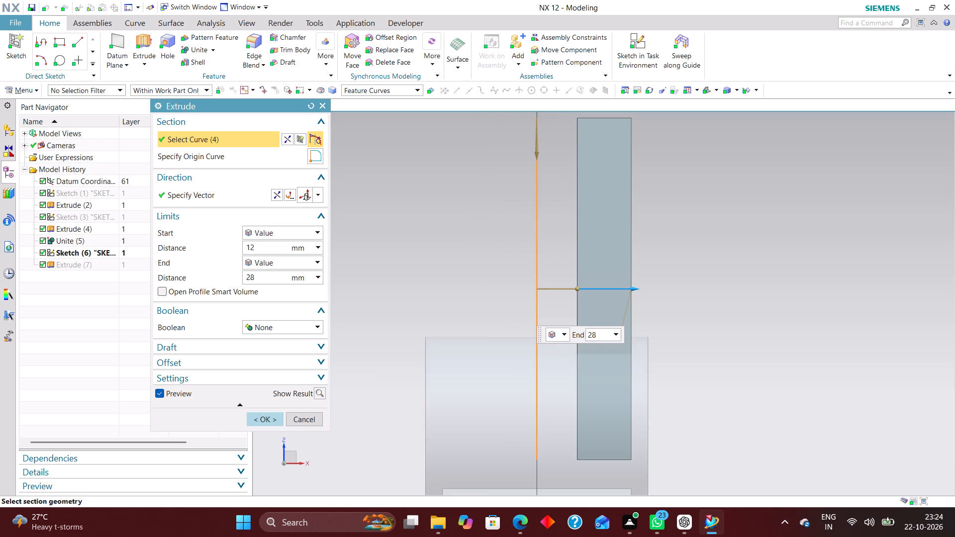
left_click(268, 419)
Measure the upright's thickness between its two opposite wide faces with Simple Distance and keep the measurement.
scroll(466, 357, "down", 3)
middle_click_drag(595, 313, 564, 321)
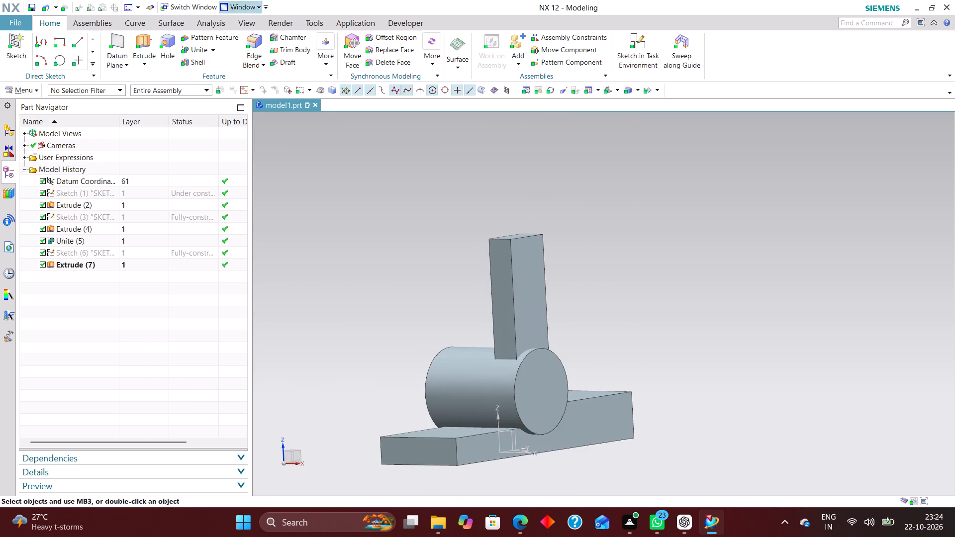
left_click(208, 20)
left_click(23, 51)
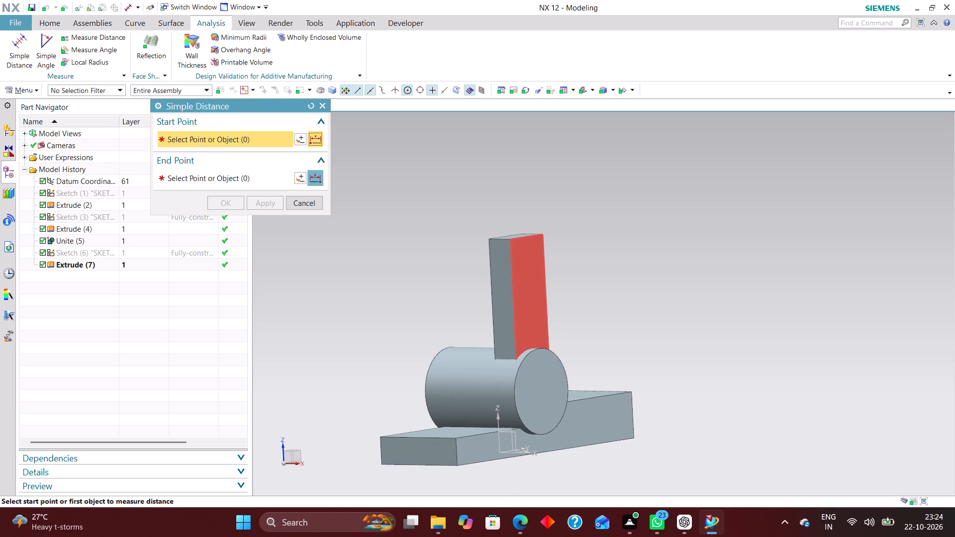
left_click(535, 278)
scroll(599, 307, "up", 1)
middle_click_drag(600, 307, 676, 300)
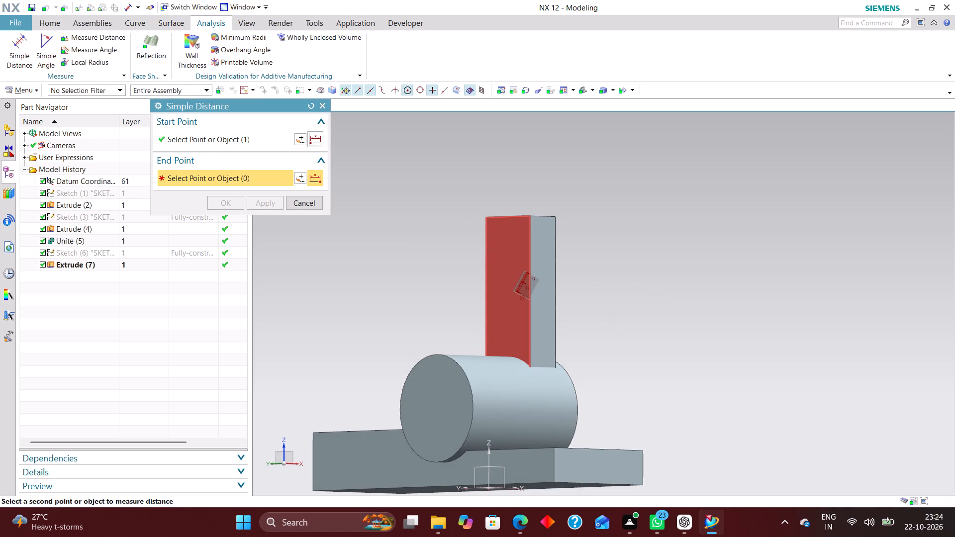
left_click(510, 291)
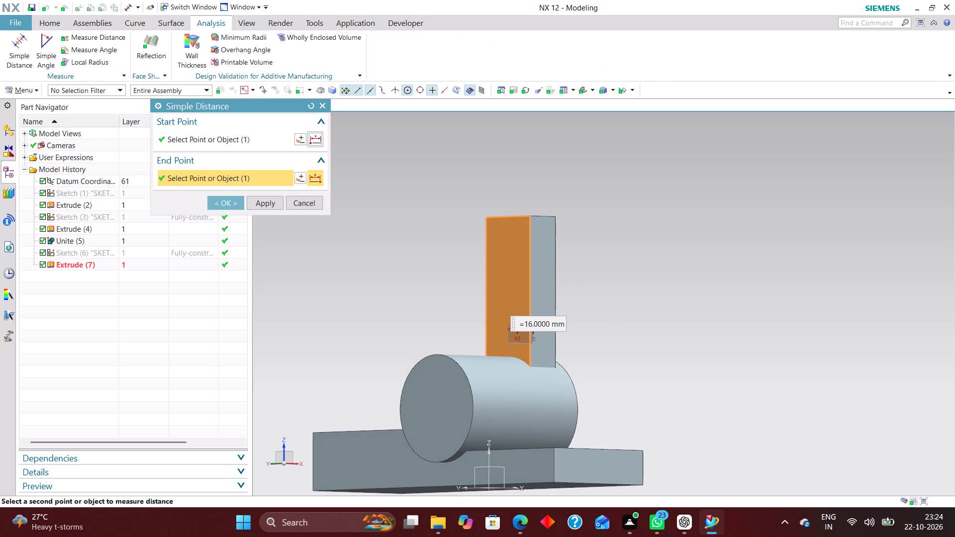
left_click(221, 204)
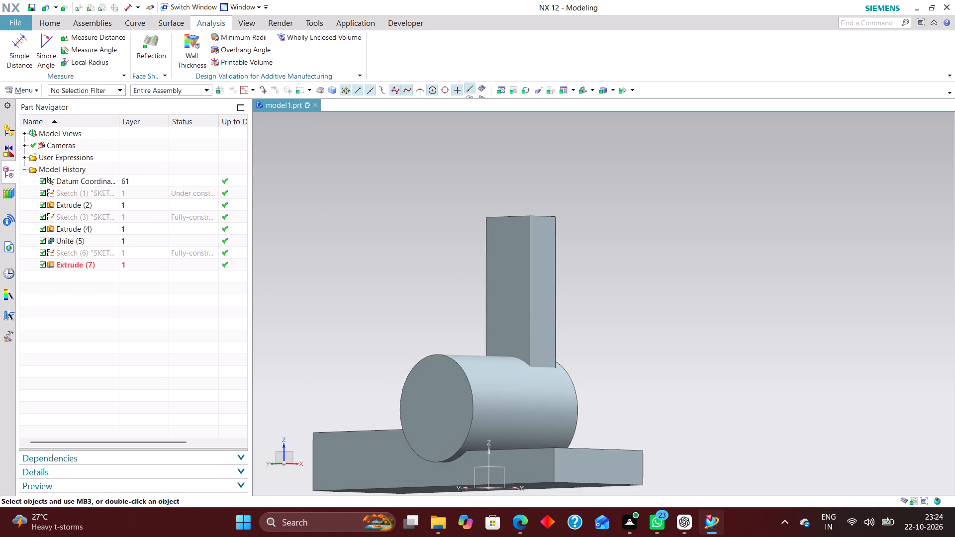
Edit the upright's extrusion and set its start distance to 16 mm.
middle_click_drag(605, 270, 578, 283)
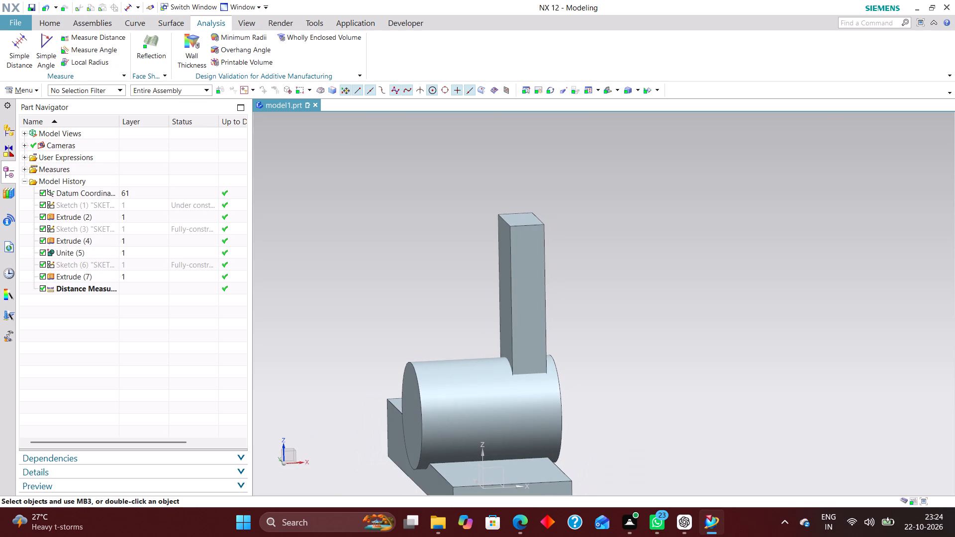
middle_click(570, 282)
double_click(502, 288)
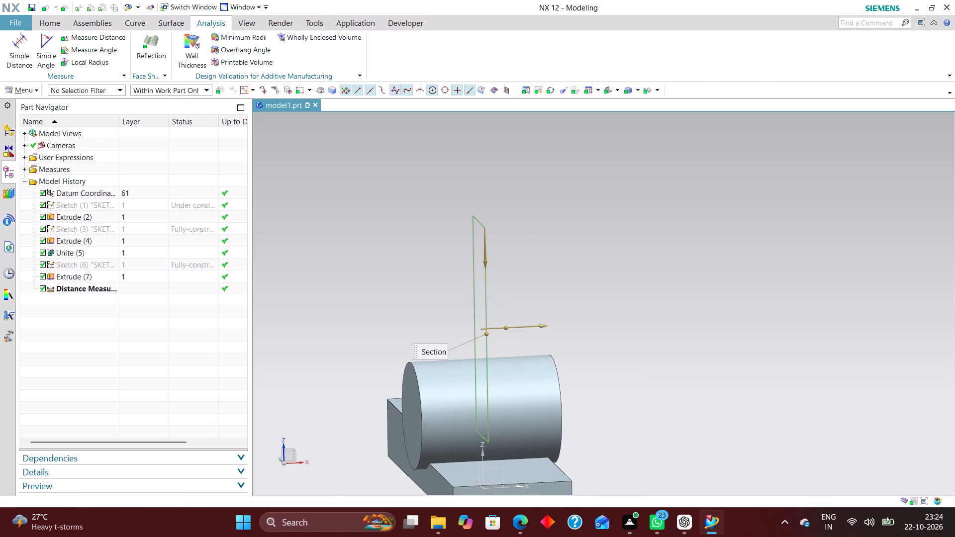
scroll(512, 339, "up", 3)
right_click_drag(677, 260, 674, 259)
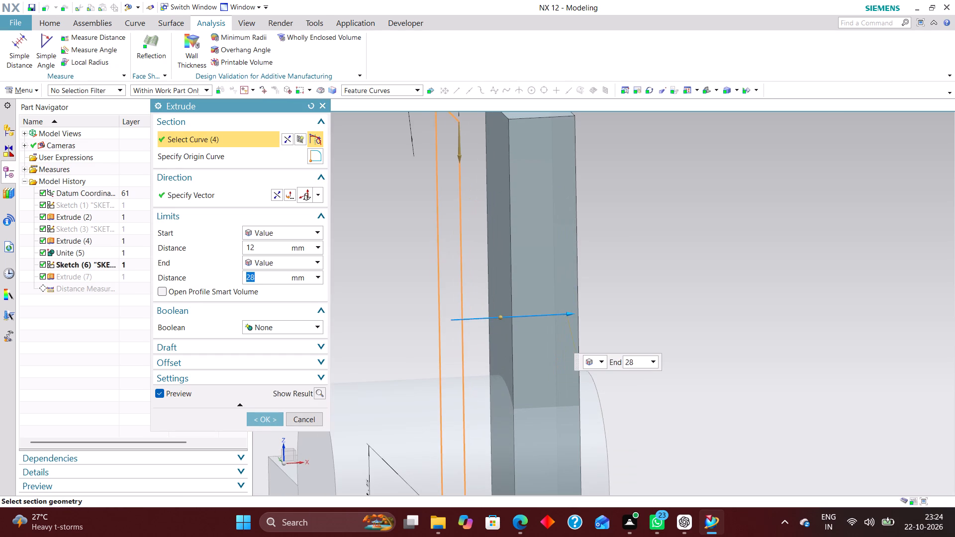
right_click_drag(674, 259, 602, 264)
scroll(495, 309, "up", 3)
left_click_drag(477, 300, 494, 299)
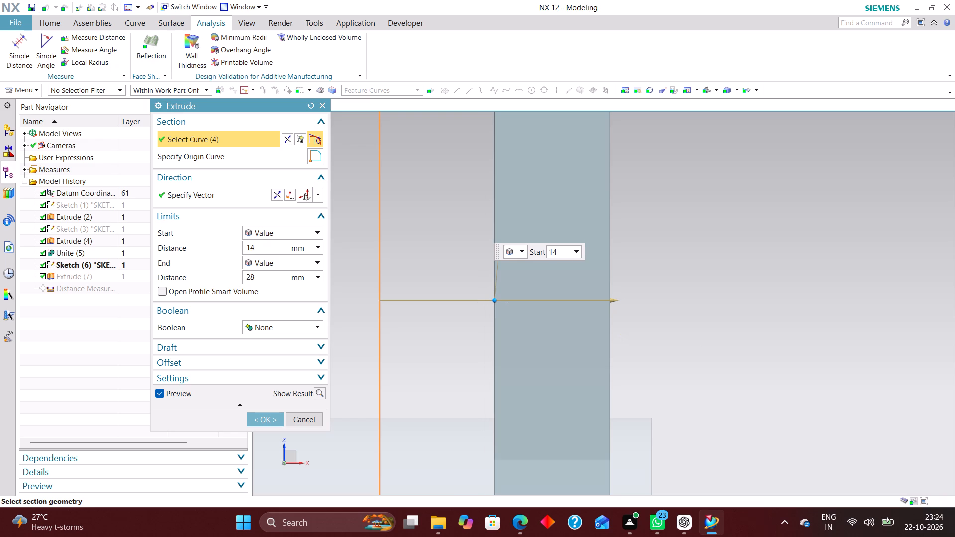
left_click_drag(494, 299, 508, 298)
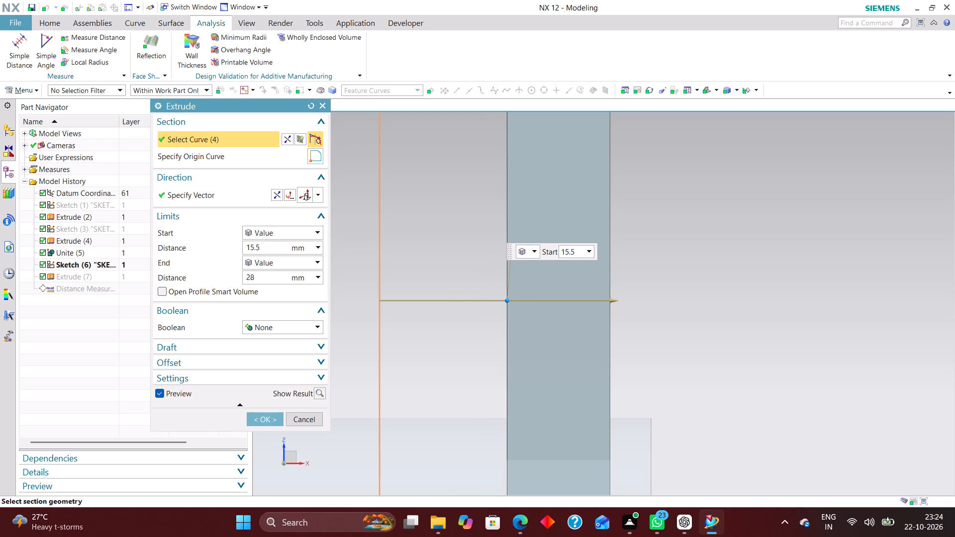
left_click_drag(508, 298, 509, 295)
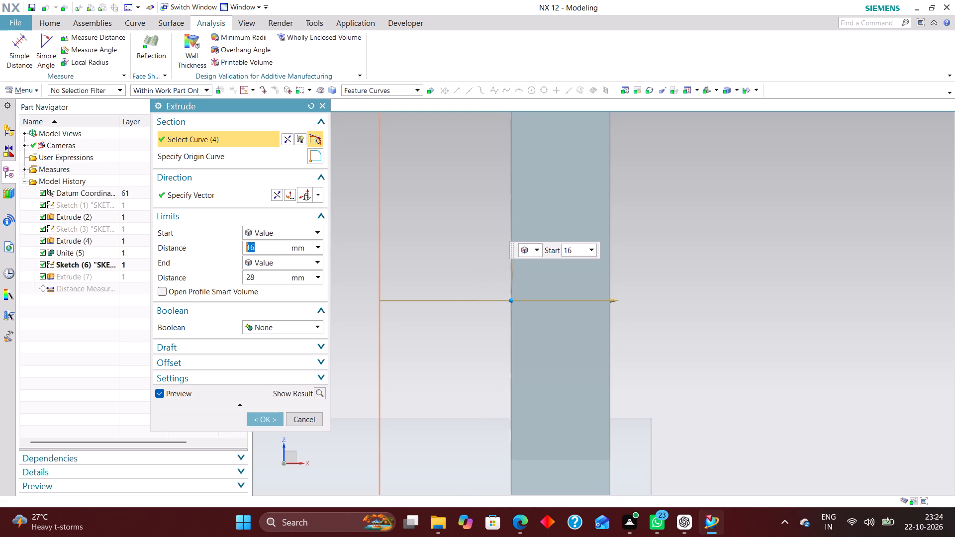
left_click(268, 420)
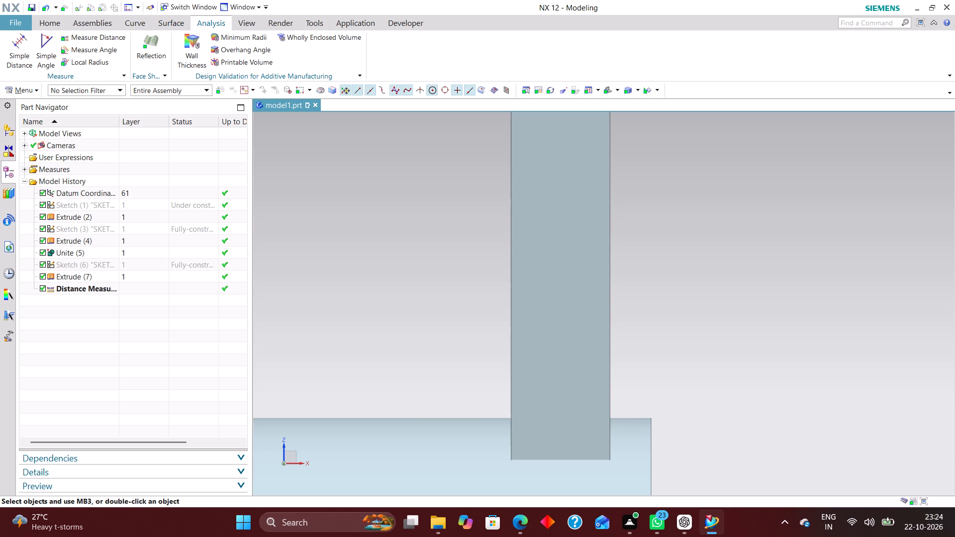
Recheck the upright's thickness using the saved distance measurement.
left_click(130, 289)
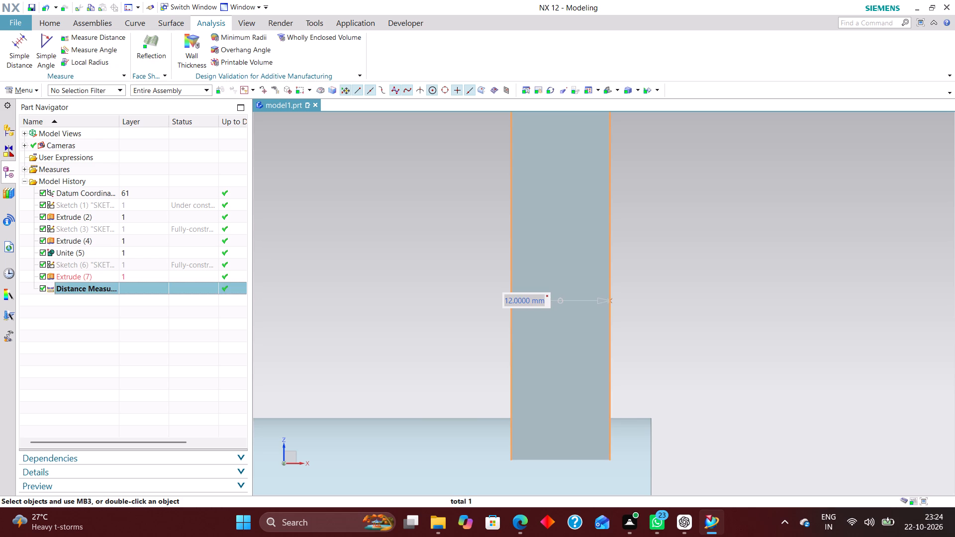
left_click(393, 306)
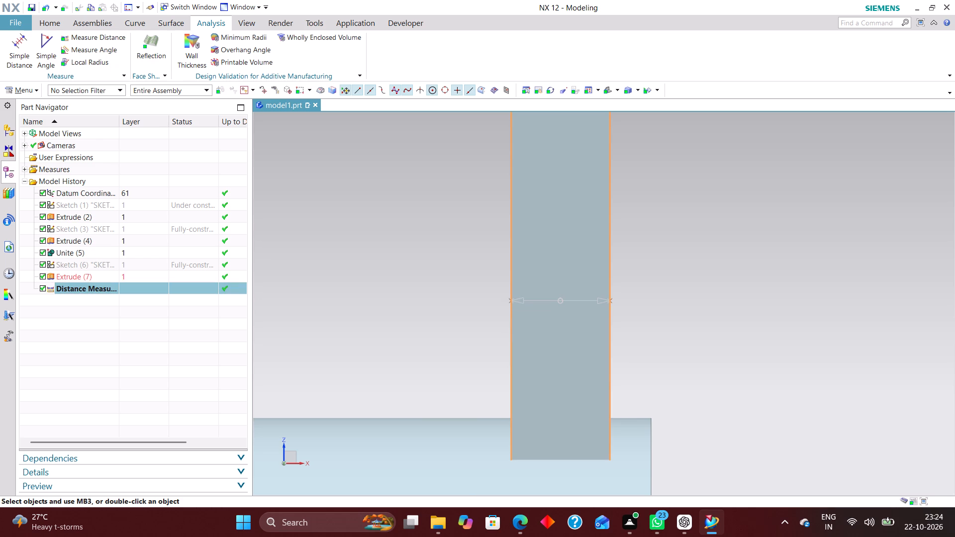
Unite the upright with the cylindrical boss and base, using the boss body as target and the upright as tool.
scroll(575, 303, "down", 6)
middle_click_drag(664, 352, 602, 407)
middle_click_drag(602, 411, 639, 382)
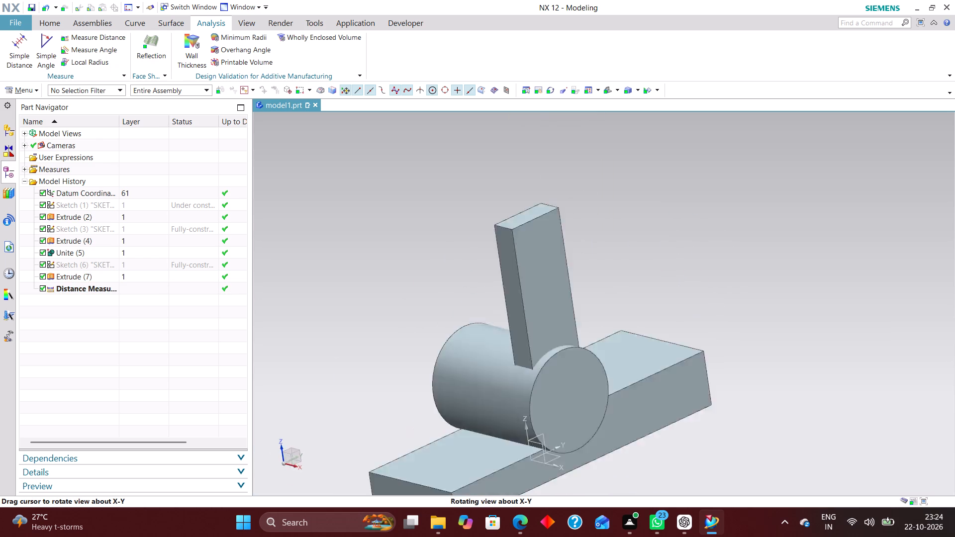
middle_click_drag(639, 382, 639, 395)
scroll(625, 260, "down", 2)
middle_click_drag(613, 259, 661, 248)
scroll(652, 273, "up", 3)
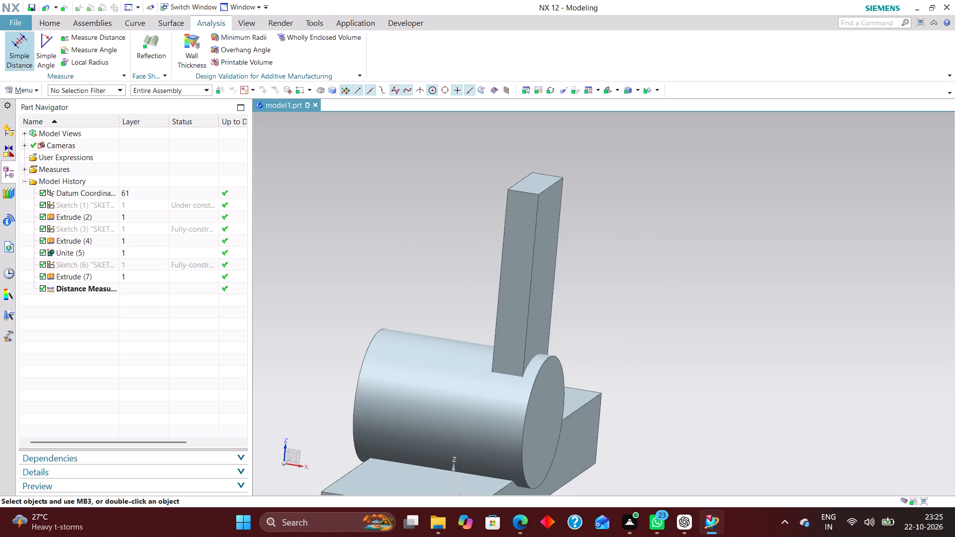
left_click(44, 24)
left_click(185, 47)
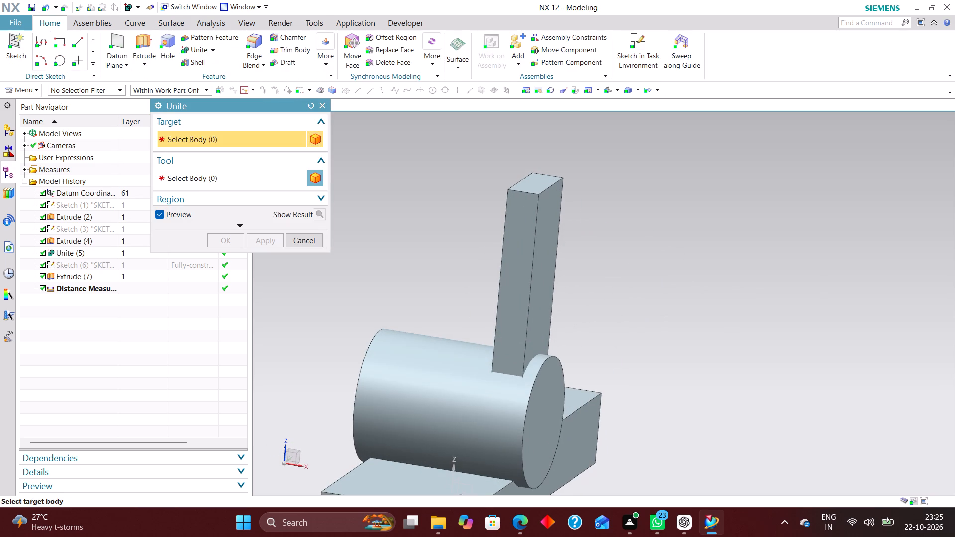
left_click(434, 398)
left_click(530, 308)
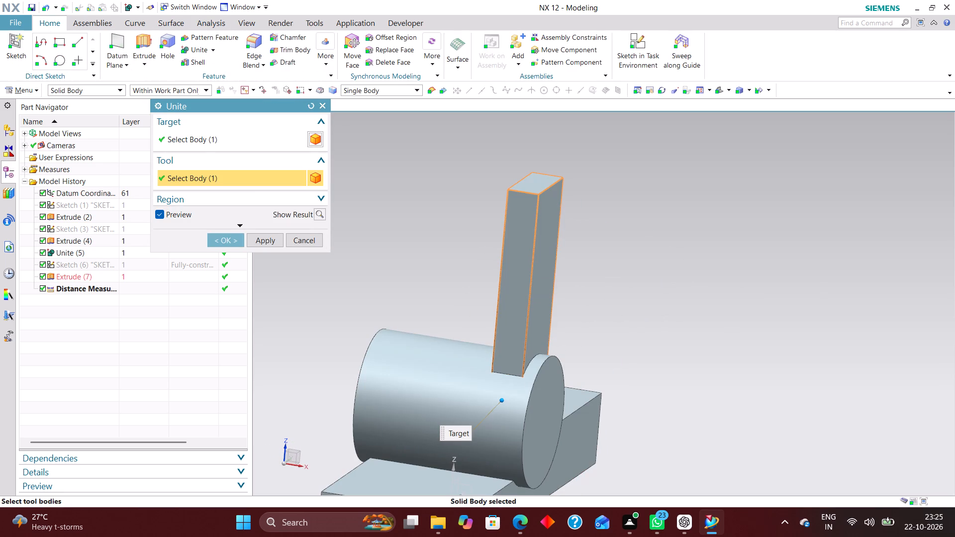
left_click(227, 237)
Create a new sketch on the datum coordinate system's YZ plane in the Sketch task environment.
scroll(425, 330, "down", 2)
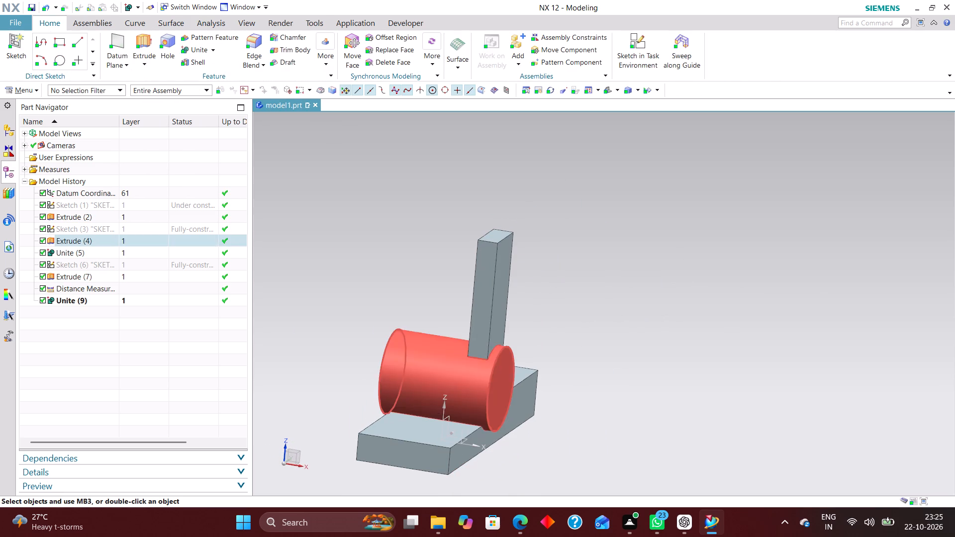
middle_click_drag(586, 457, 548, 436)
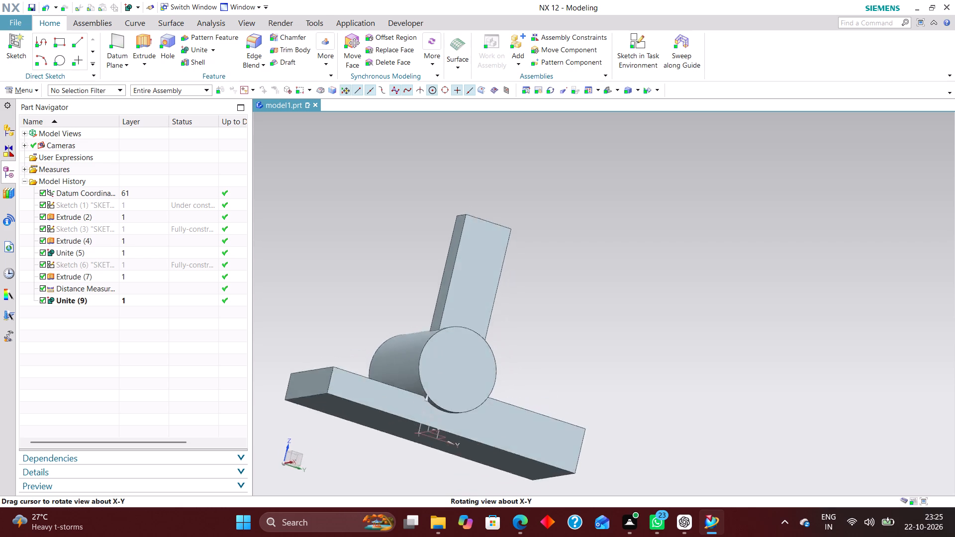
middle_click_drag(548, 436, 554, 451)
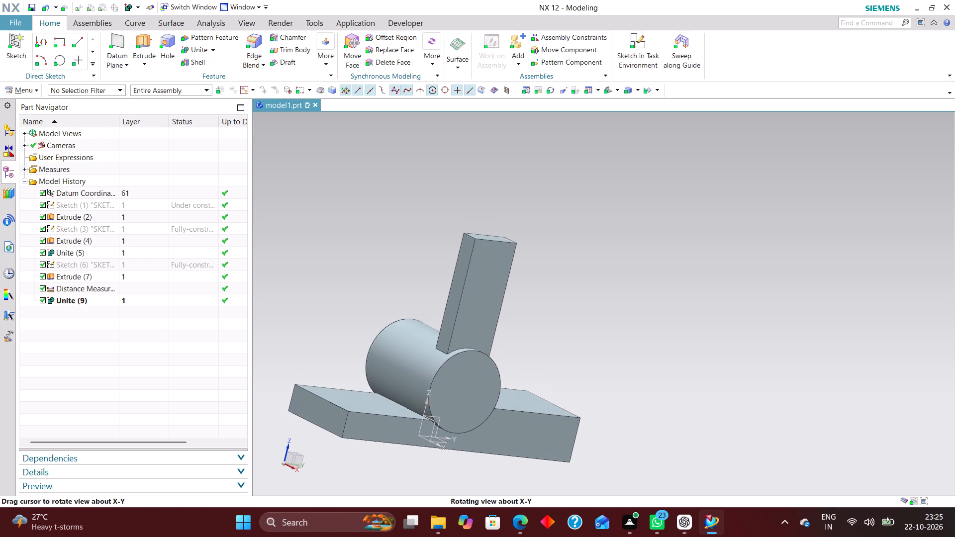
middle_click_drag(554, 451, 559, 456)
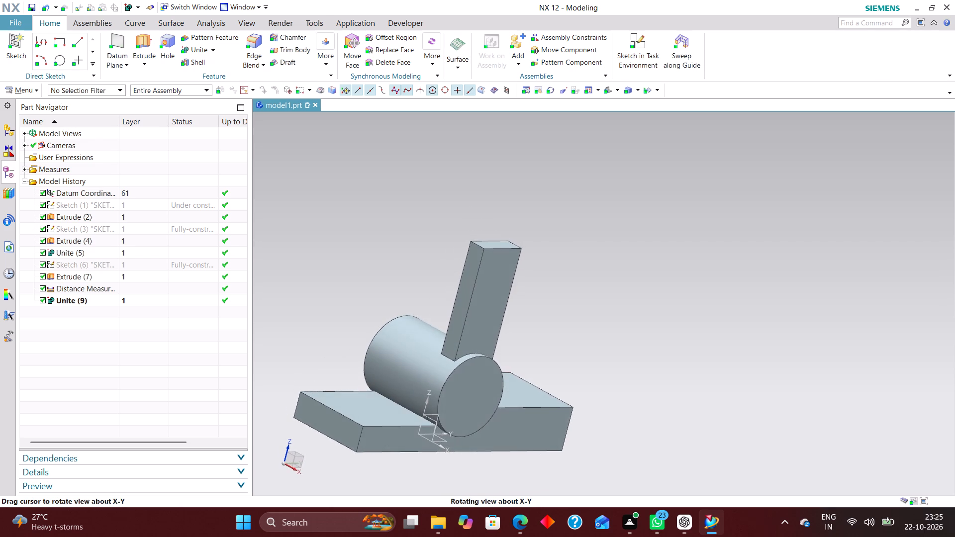
middle_click_drag(559, 456, 557, 457)
middle_click_drag(624, 430, 610, 415)
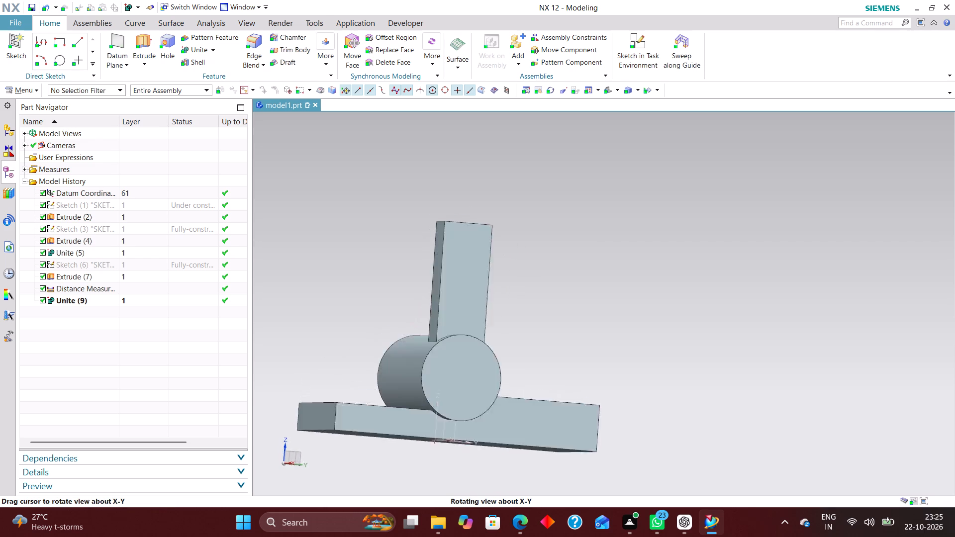
middle_click_drag(610, 415, 614, 423)
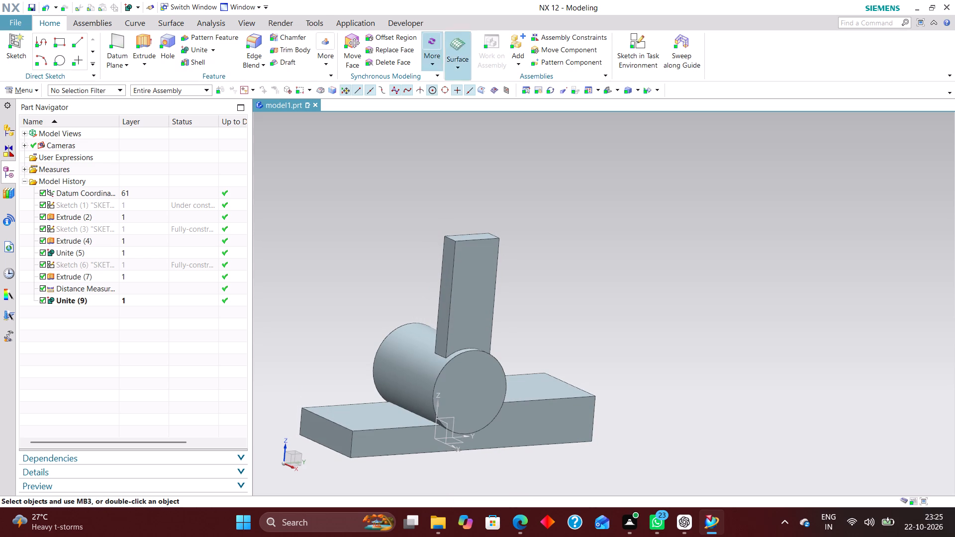
left_click(637, 37)
left_click(449, 416)
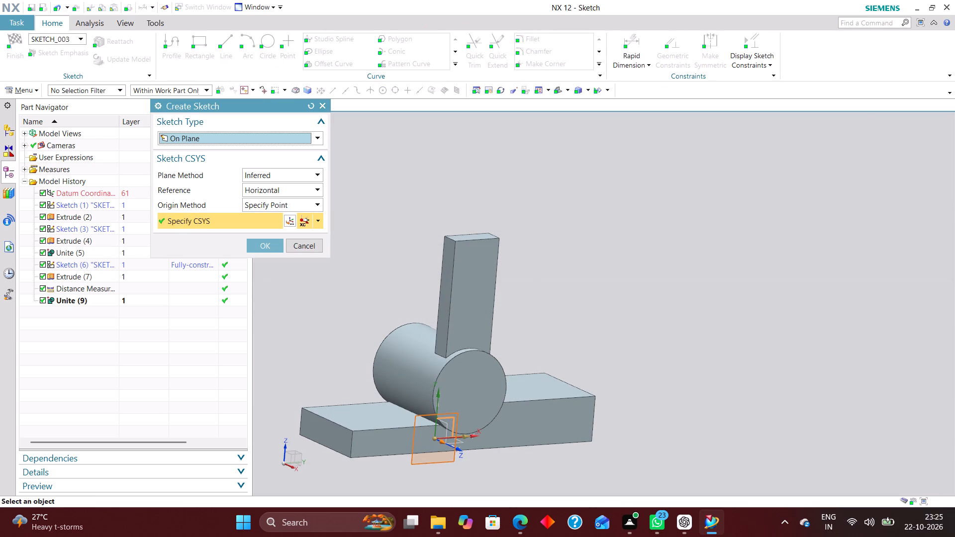
left_click(268, 247)
scroll(510, 440, "down", 3)
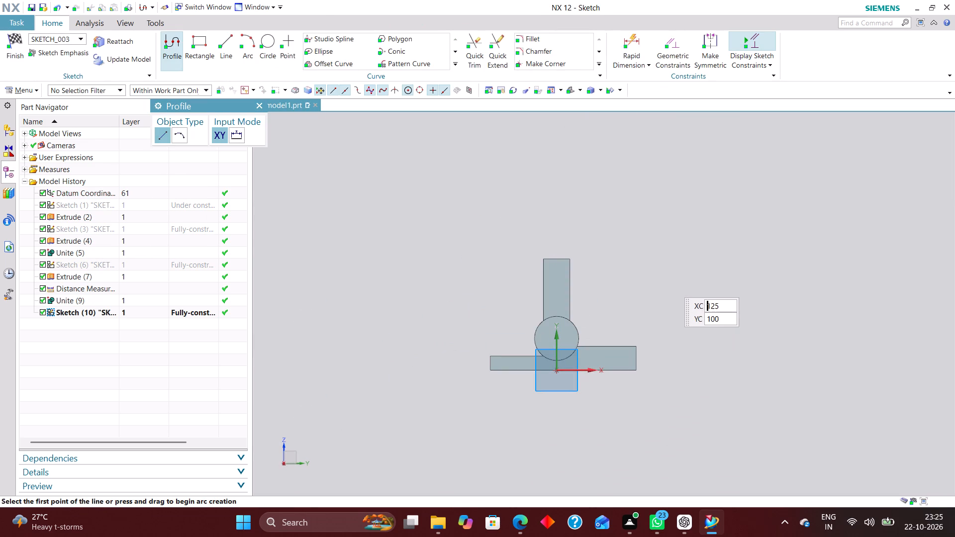
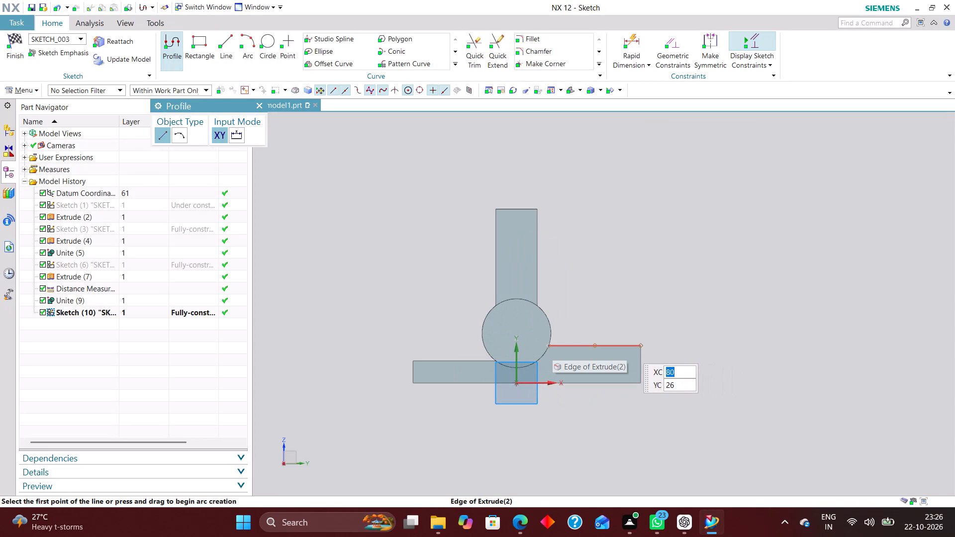
Sketch two circles concentric with the cylindrical boss, the inner about 62 mm in radius and the outer one larger.
left_click(264, 105)
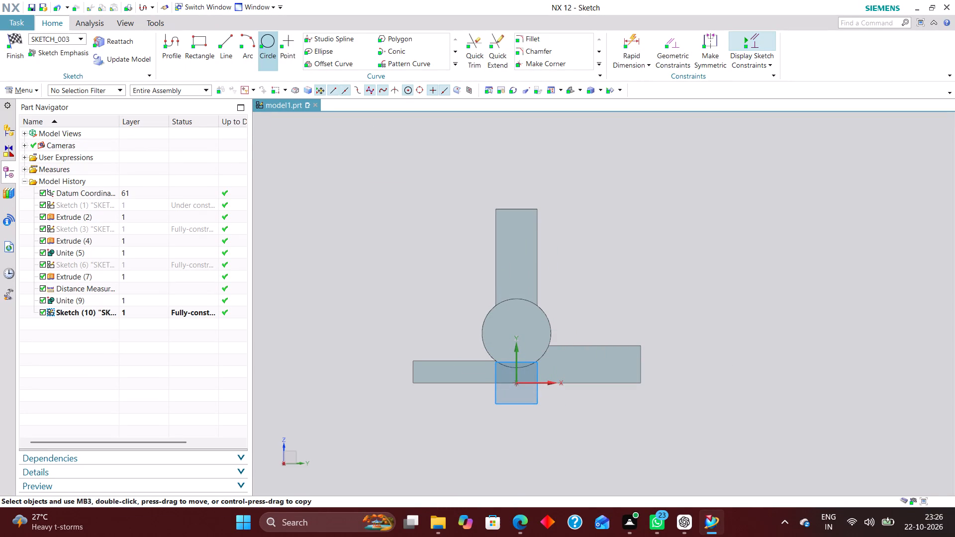
left_click(269, 47)
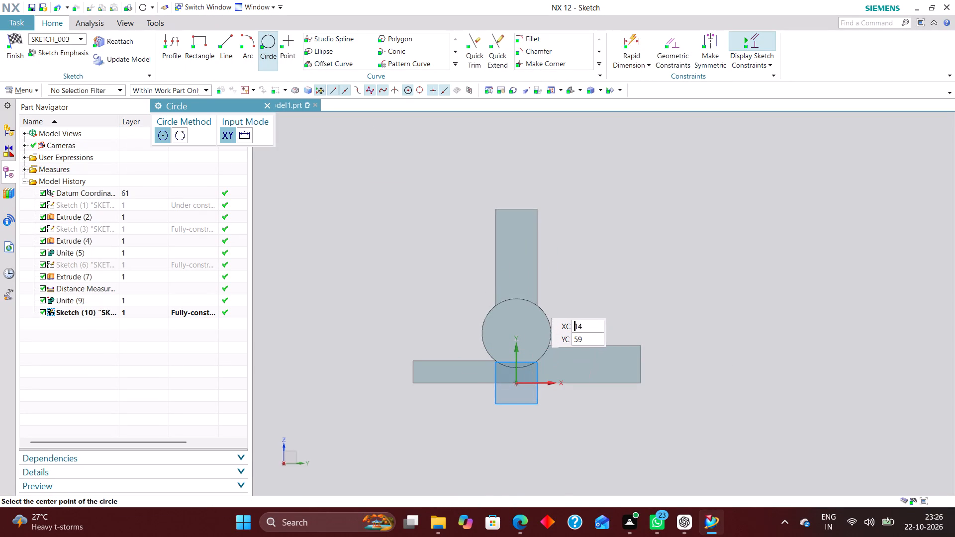
left_click(517, 337)
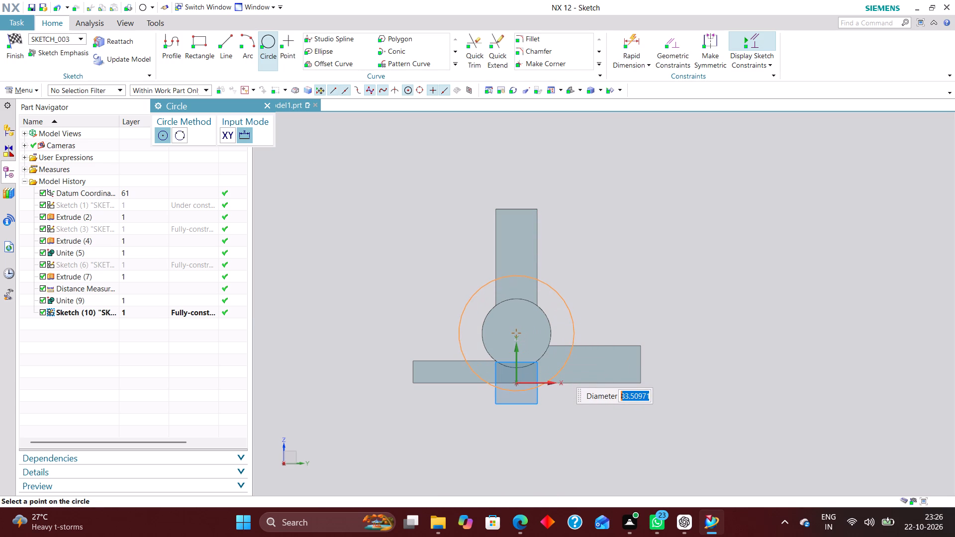
left_click(573, 398)
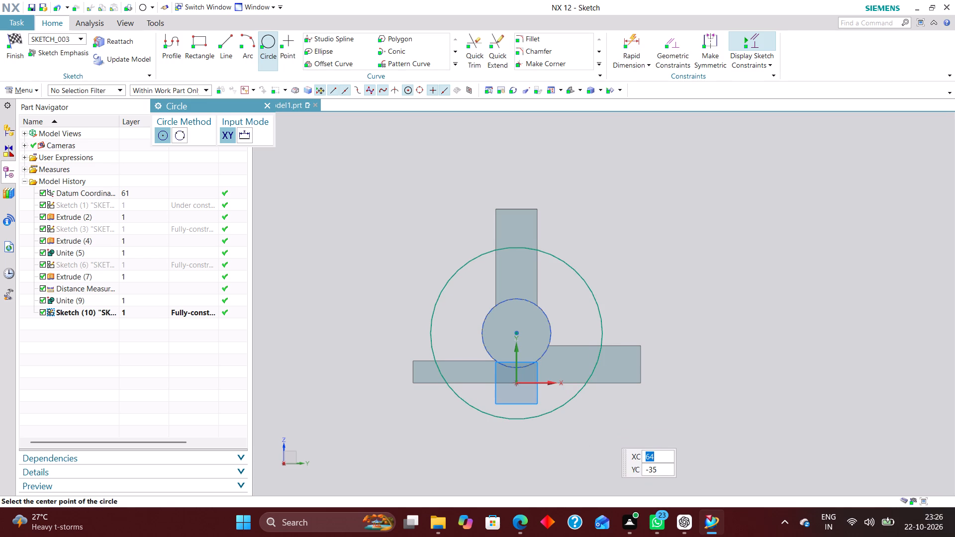
left_click(520, 331)
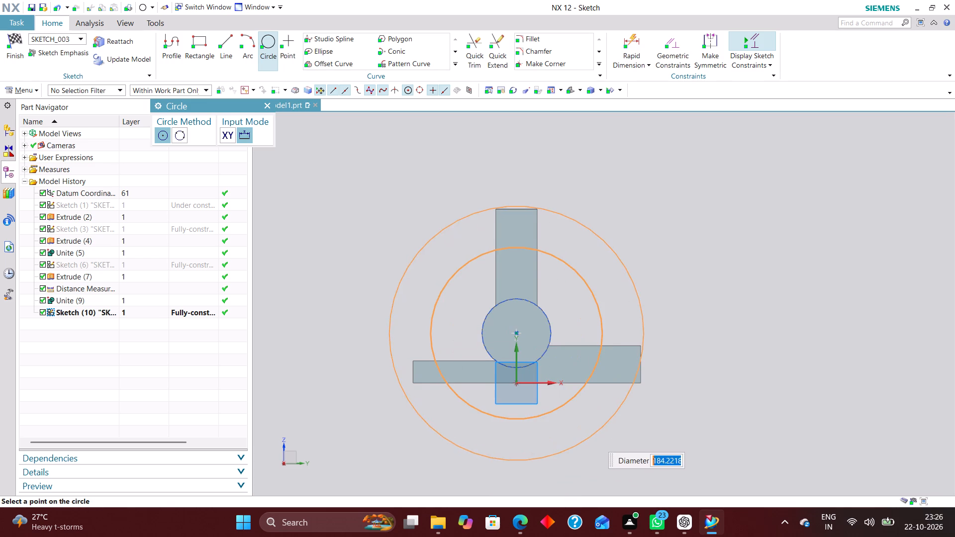
left_click(592, 438)
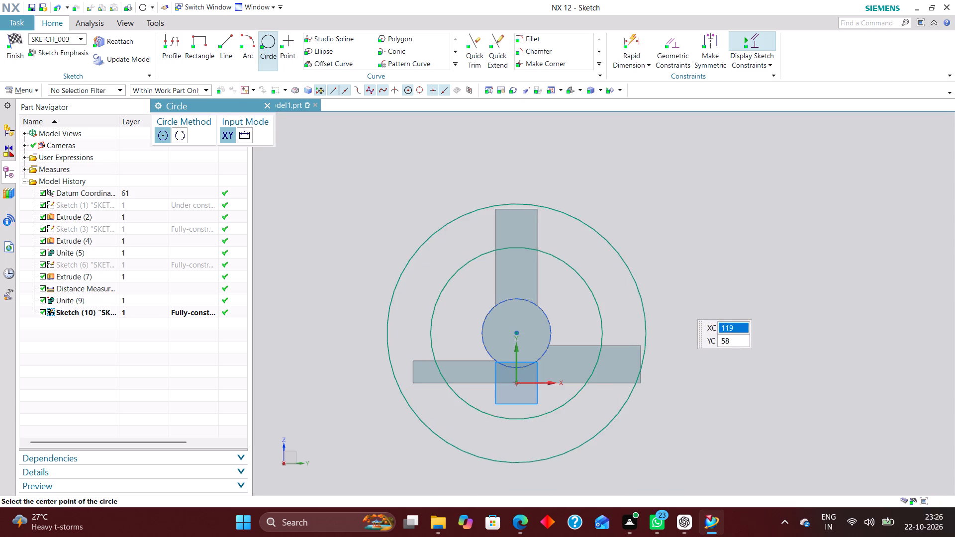
key("Escape")
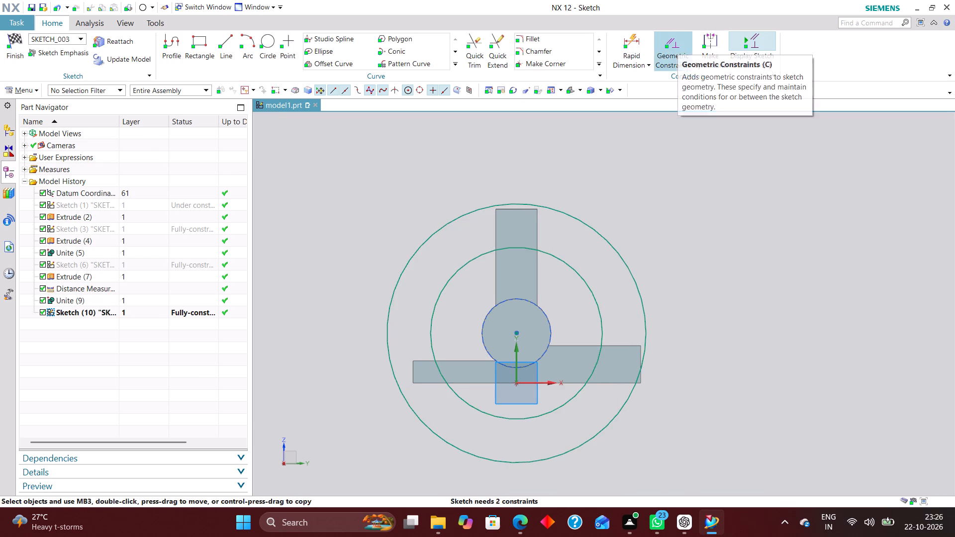
Dimension the two concentric circles radially, setting the outer radius to 90 mm and the inner radius to 60 mm.
left_click(624, 37)
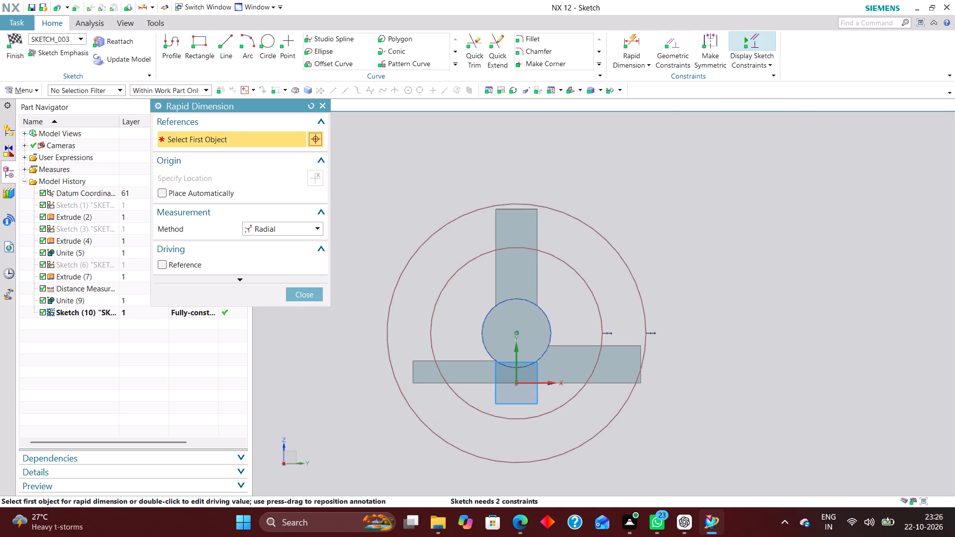
left_click(593, 231)
left_click(625, 188)
type("90")
key("Return")
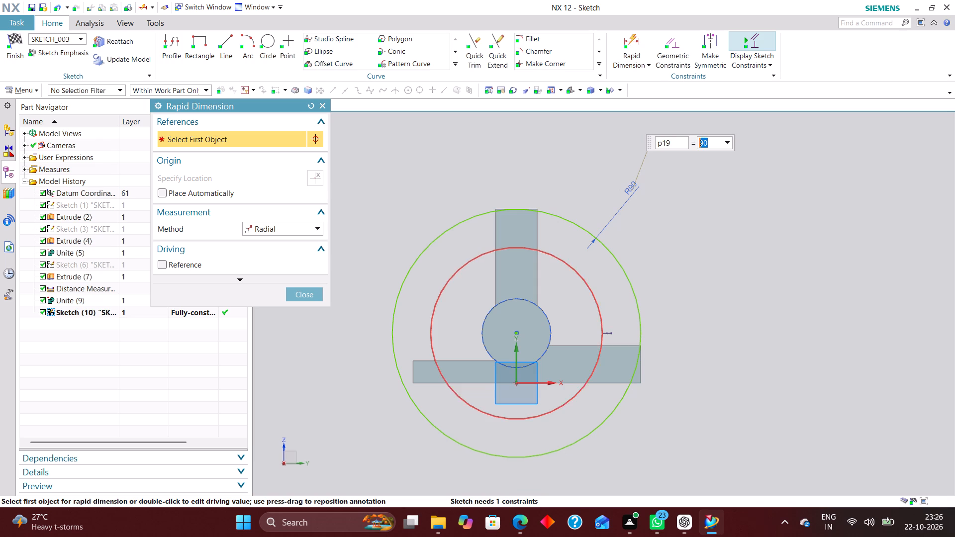
left_click(590, 289)
left_click(680, 239)
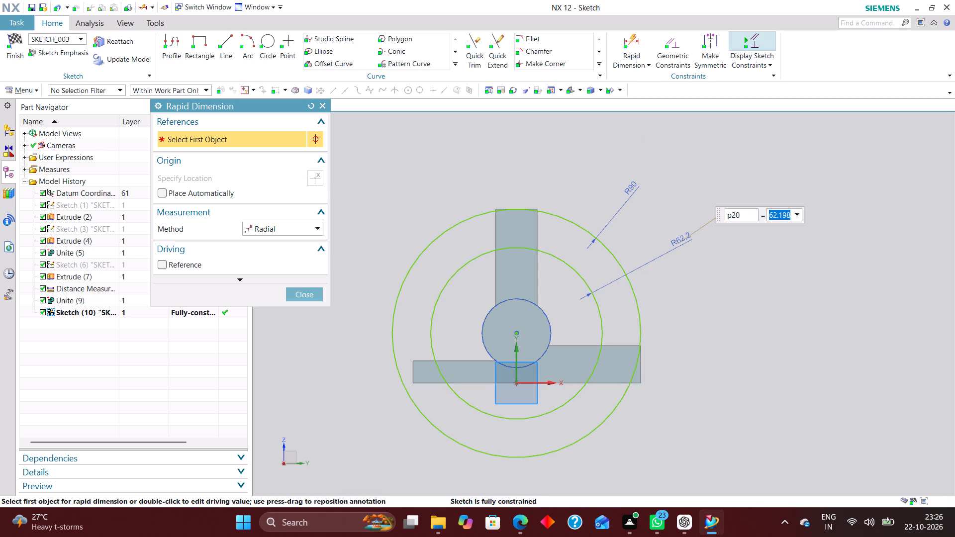
type("60")
key("Return")
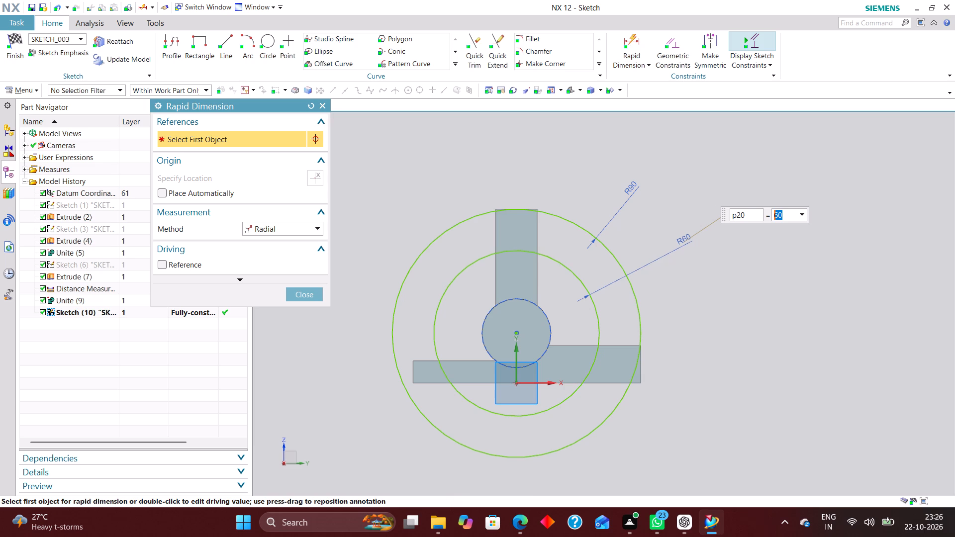
key("Escape")
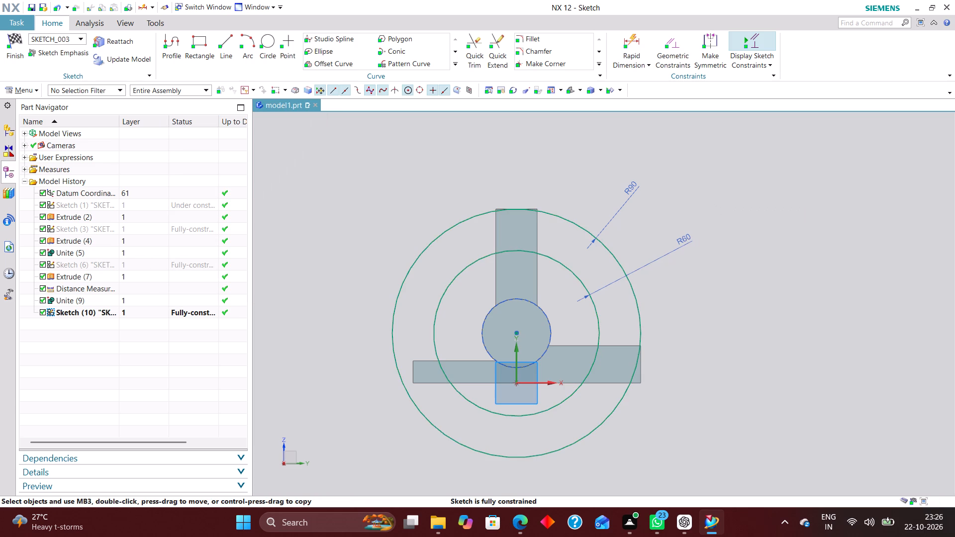
Start another circle in the current sketch.
left_click(276, 42)
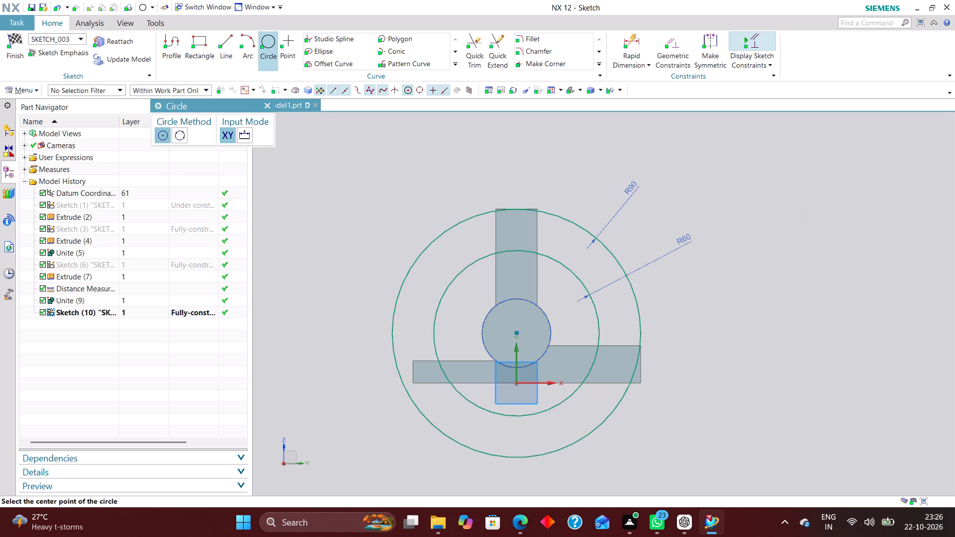
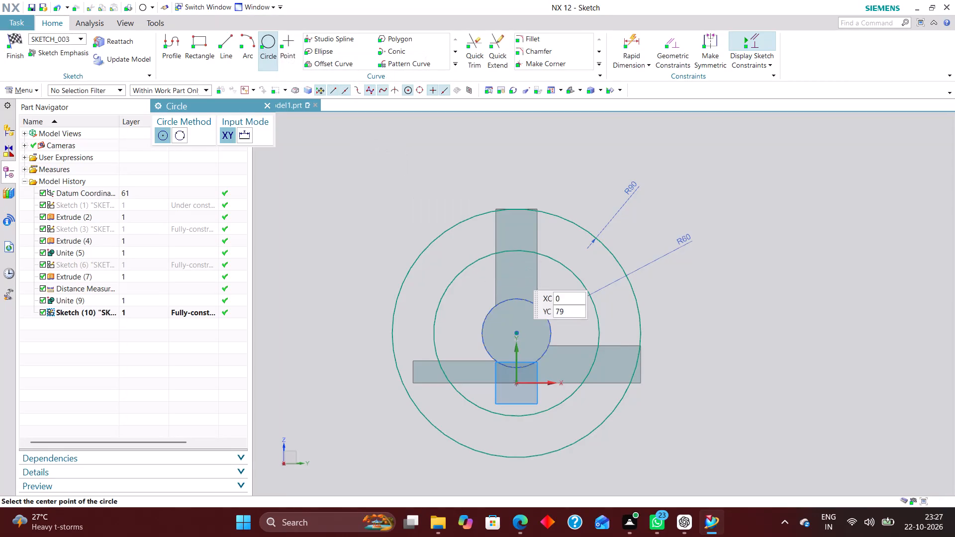
Sketch a circle about 12 mm in diameter on the upright's centreline near its top, between the R90 and R60 circles.
scroll(529, 327, "up", 3)
scroll(529, 329, "down", 3)
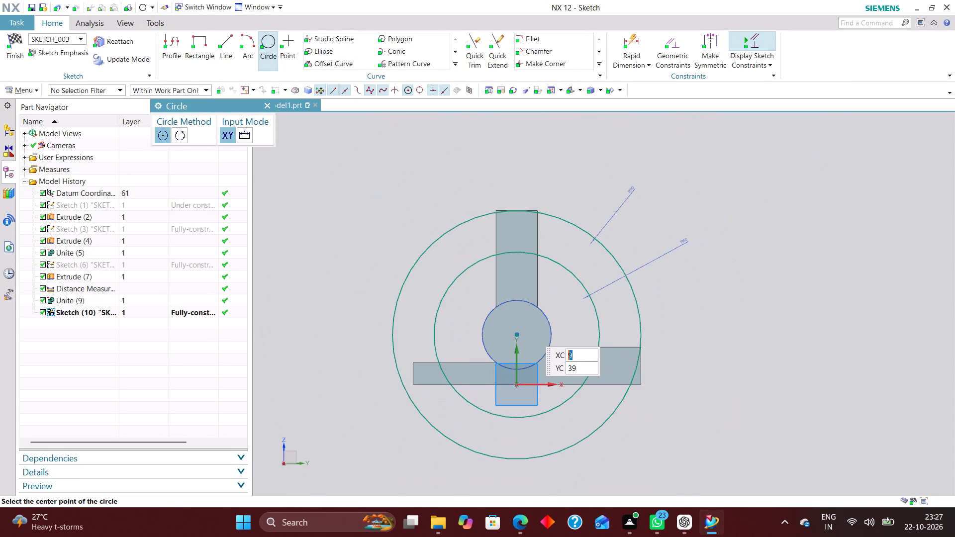
scroll(532, 300, "up", 2)
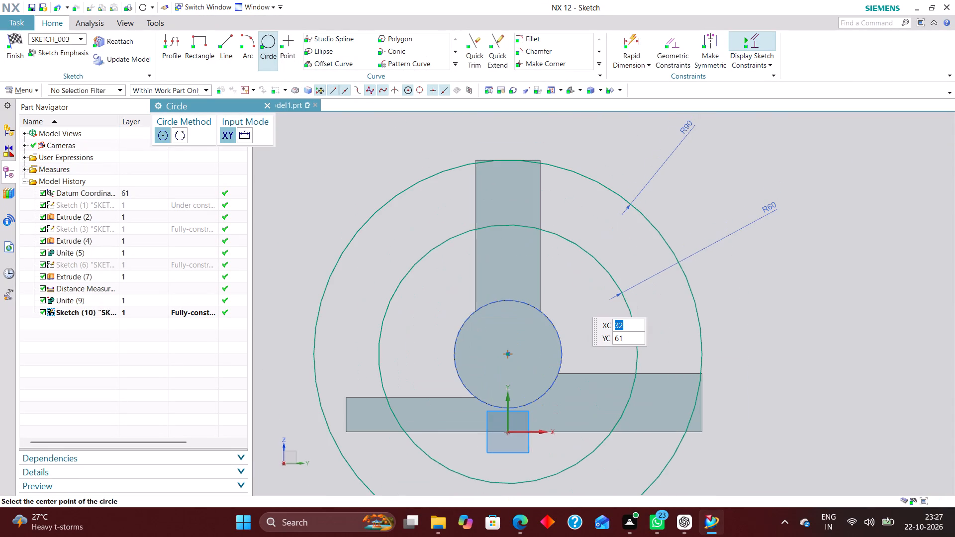
left_click(266, 104)
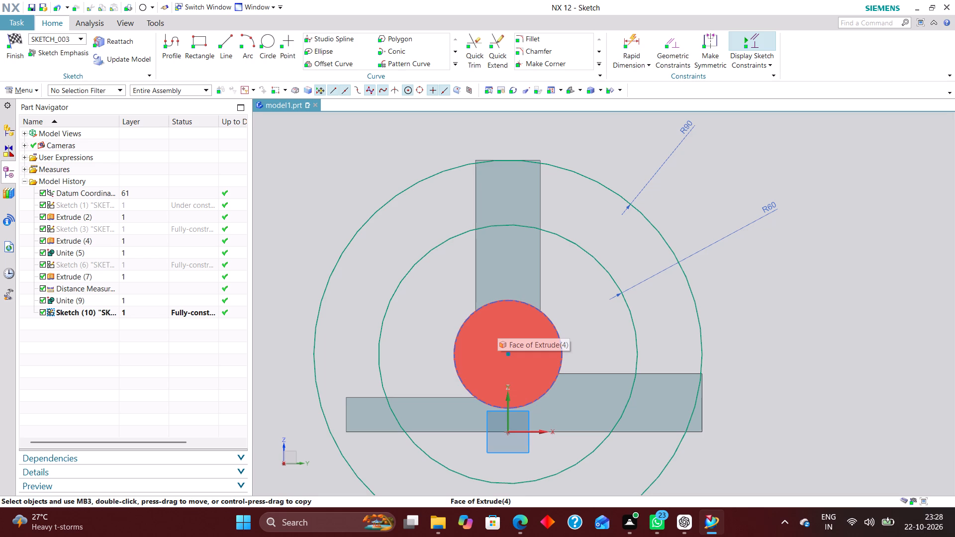
left_click(274, 48)
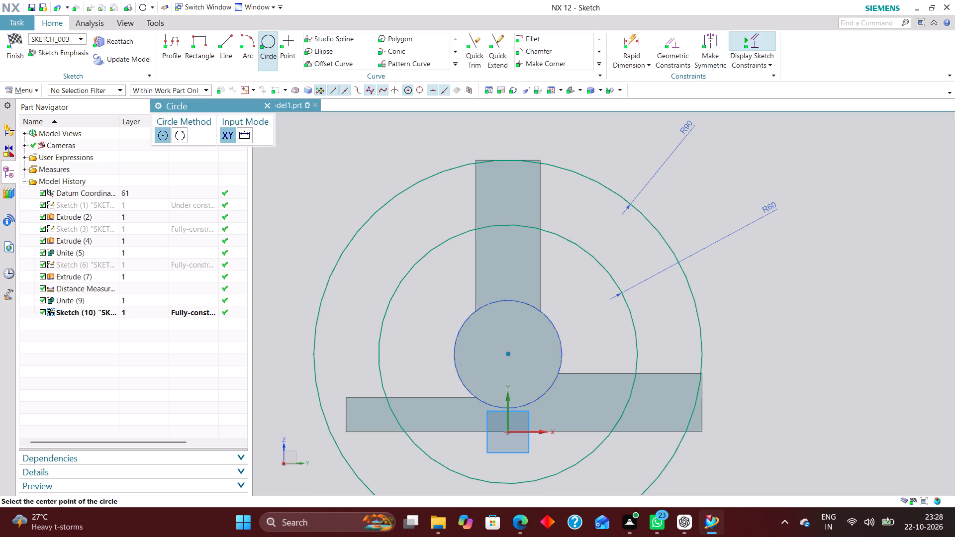
left_click(506, 184)
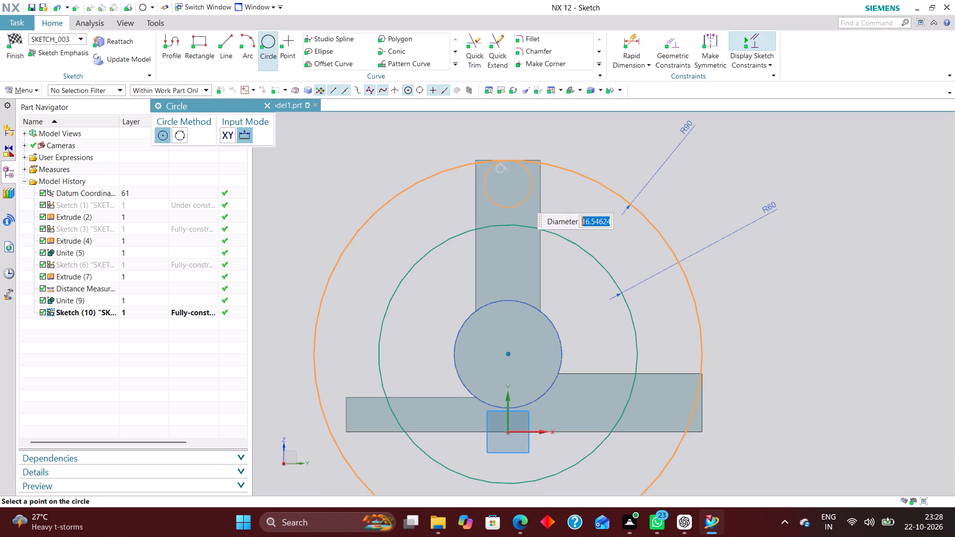
left_click(518, 193)
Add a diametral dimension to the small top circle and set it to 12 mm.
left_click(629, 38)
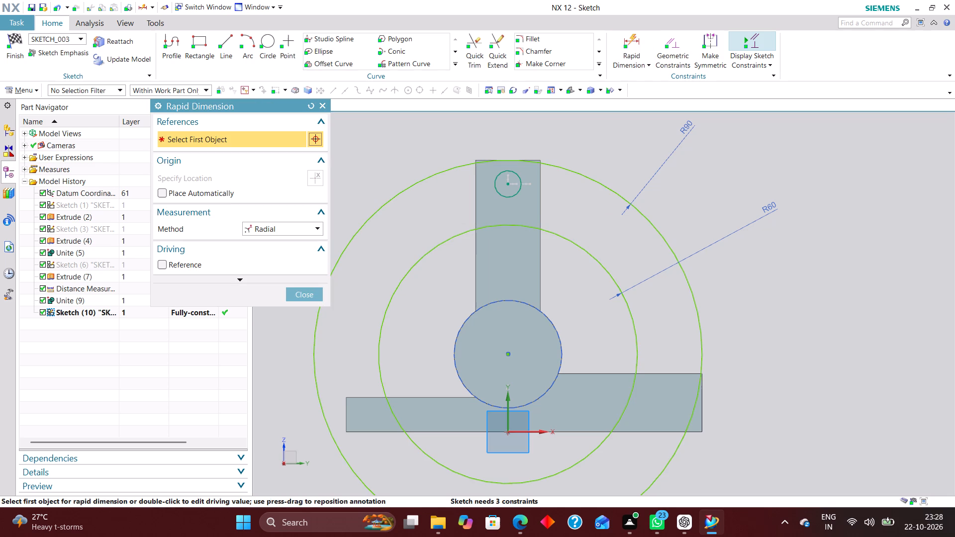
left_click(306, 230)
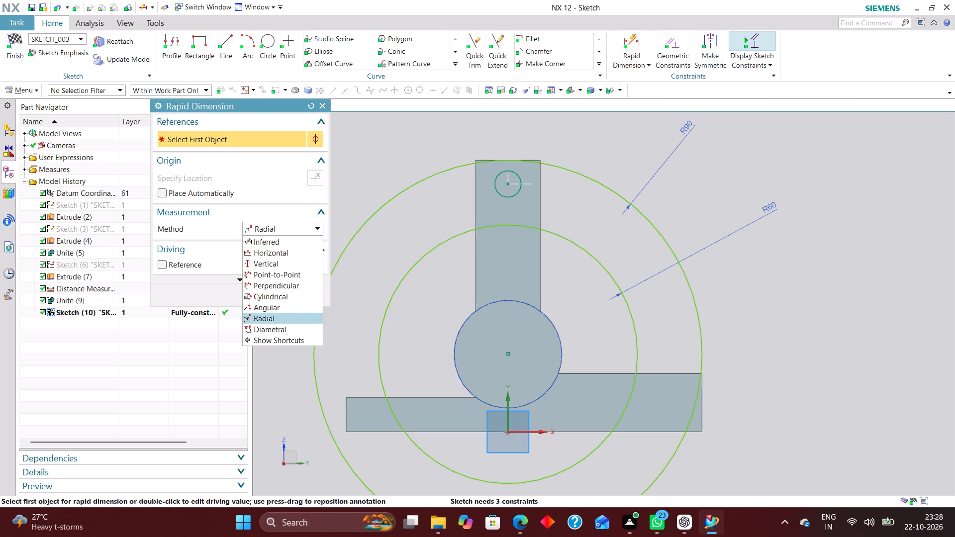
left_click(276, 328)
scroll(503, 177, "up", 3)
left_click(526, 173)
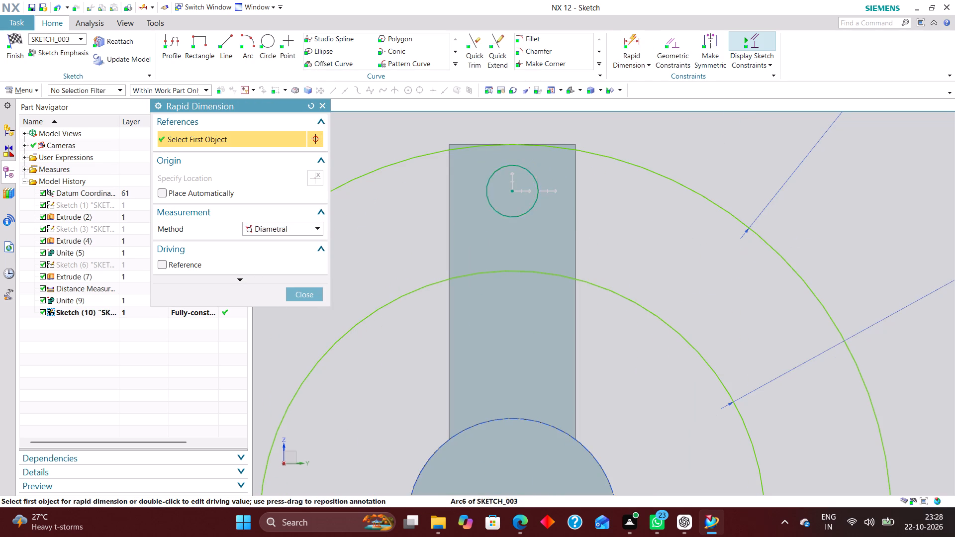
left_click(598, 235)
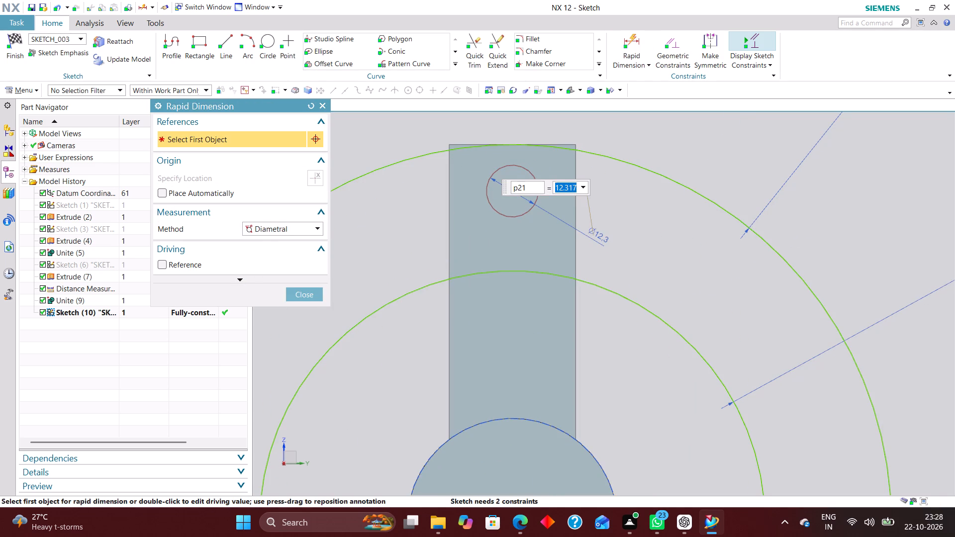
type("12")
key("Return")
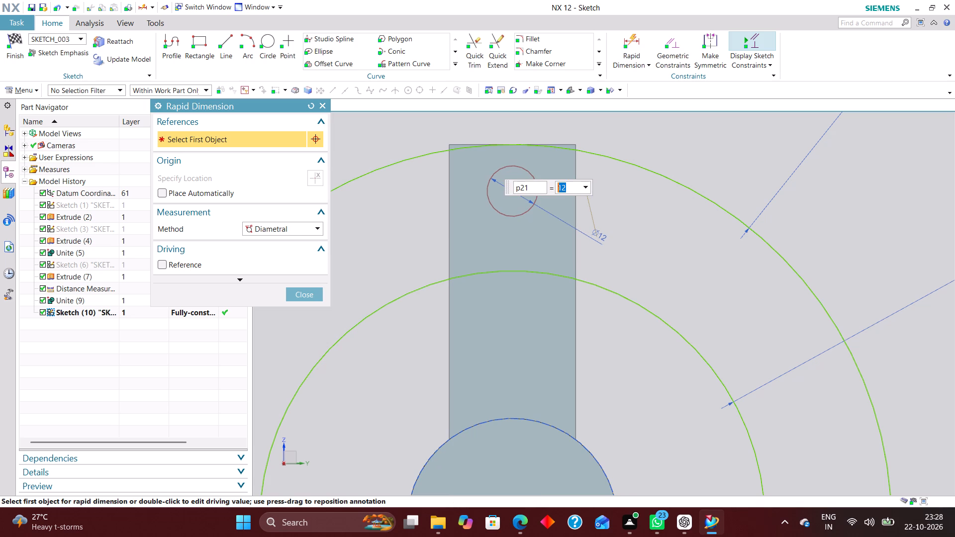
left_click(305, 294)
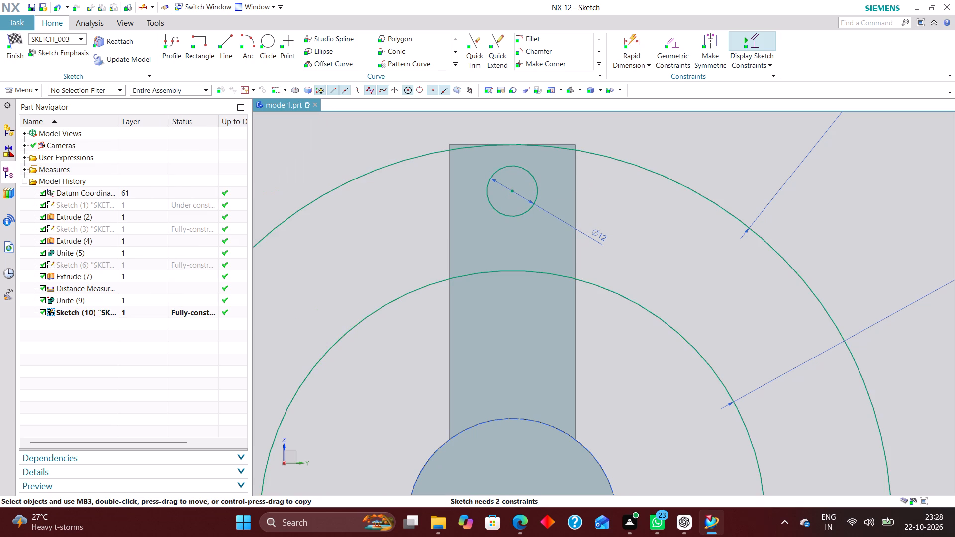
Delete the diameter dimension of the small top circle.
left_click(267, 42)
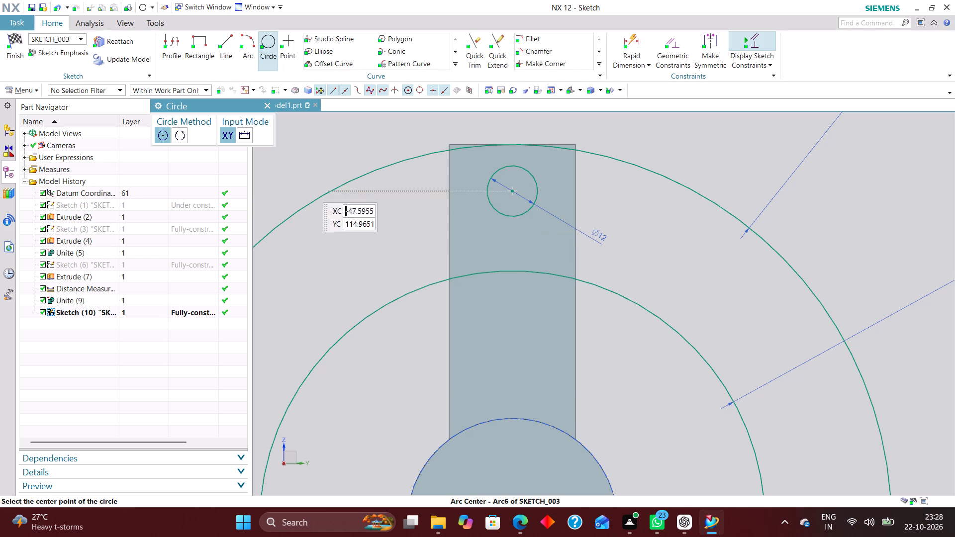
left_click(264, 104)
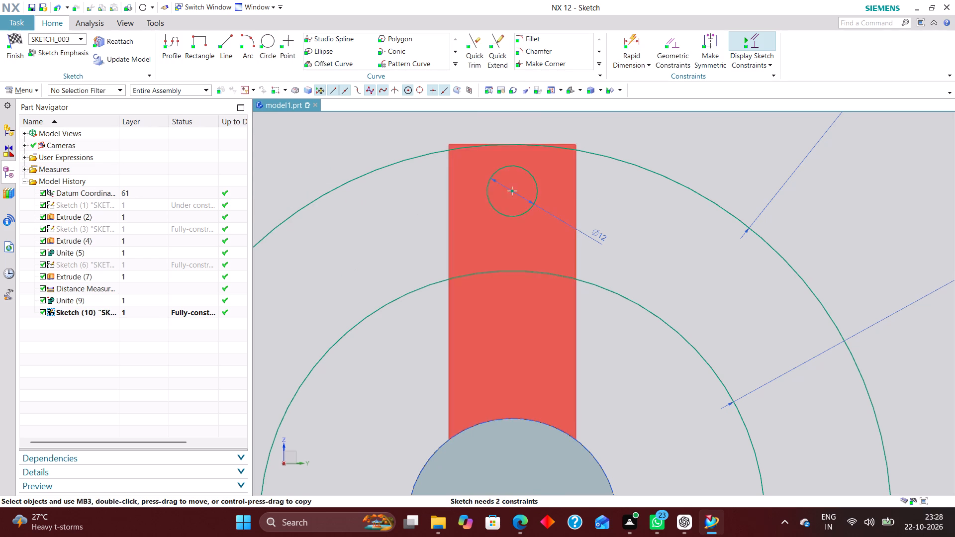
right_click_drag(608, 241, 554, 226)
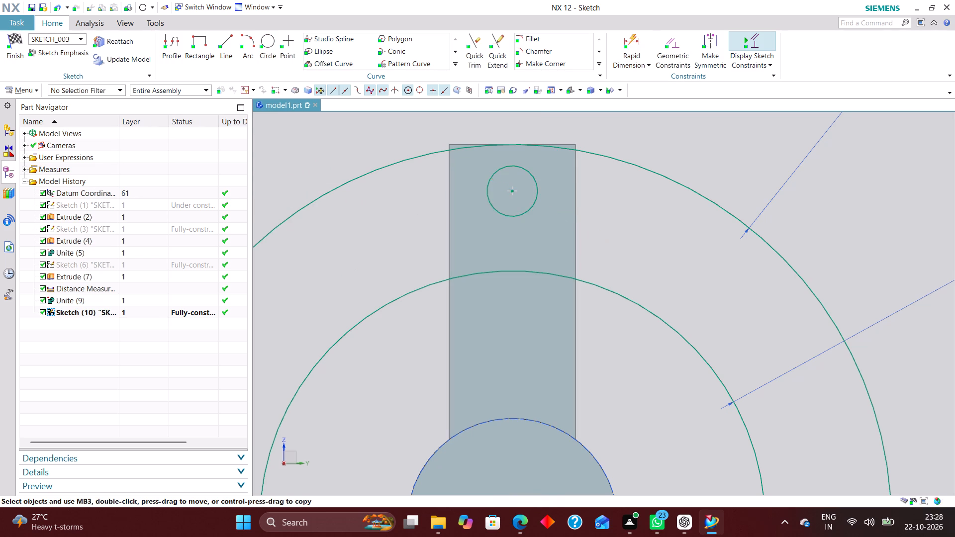
Constrain the small top circle tangent to both the R90 circle and the R60 circle.
left_click(668, 43)
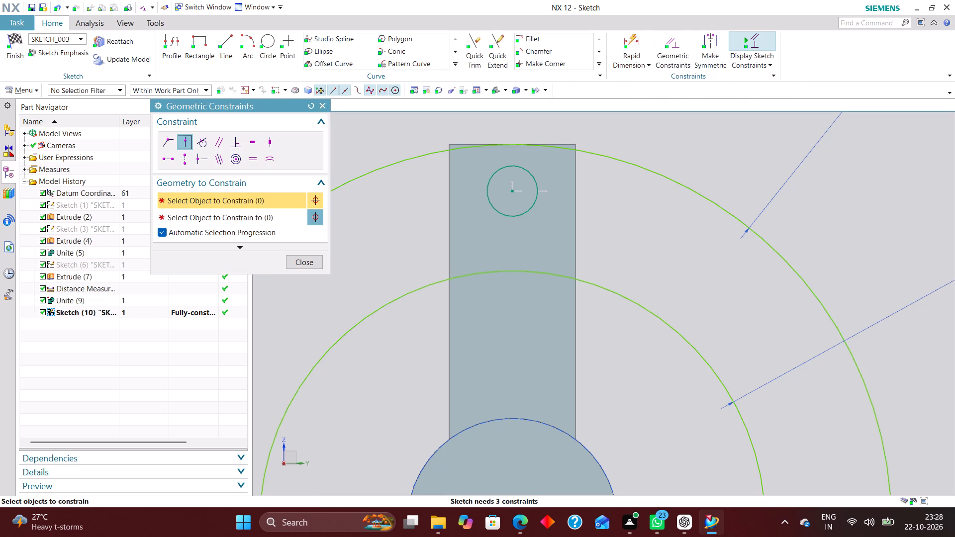
left_click(205, 147)
left_click(530, 174)
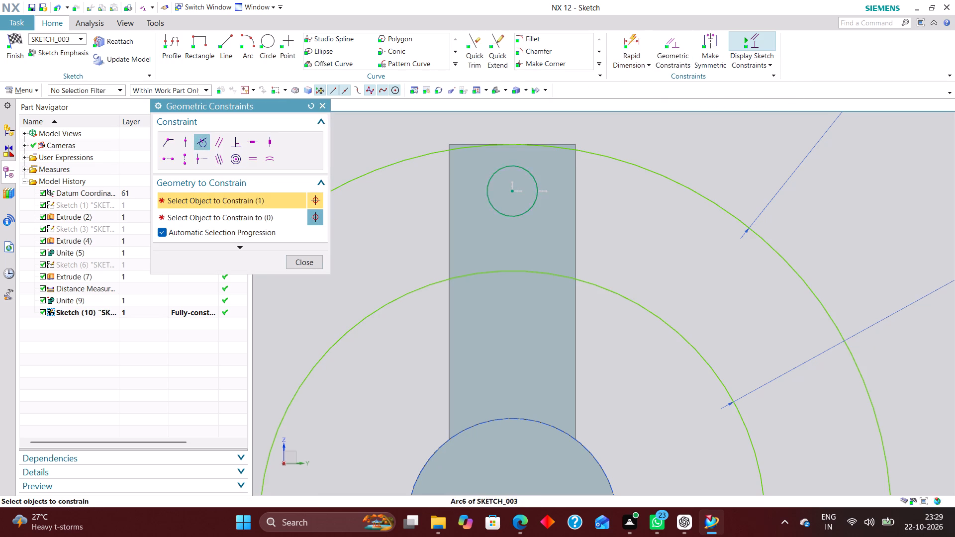
left_click(531, 149)
left_click(518, 194)
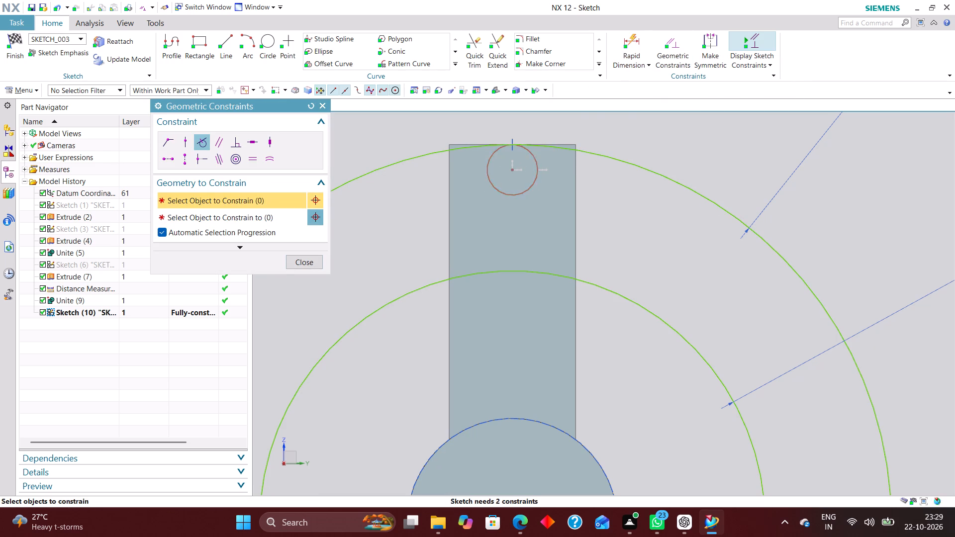
left_click(517, 272)
scroll(510, 246, "down", 3)
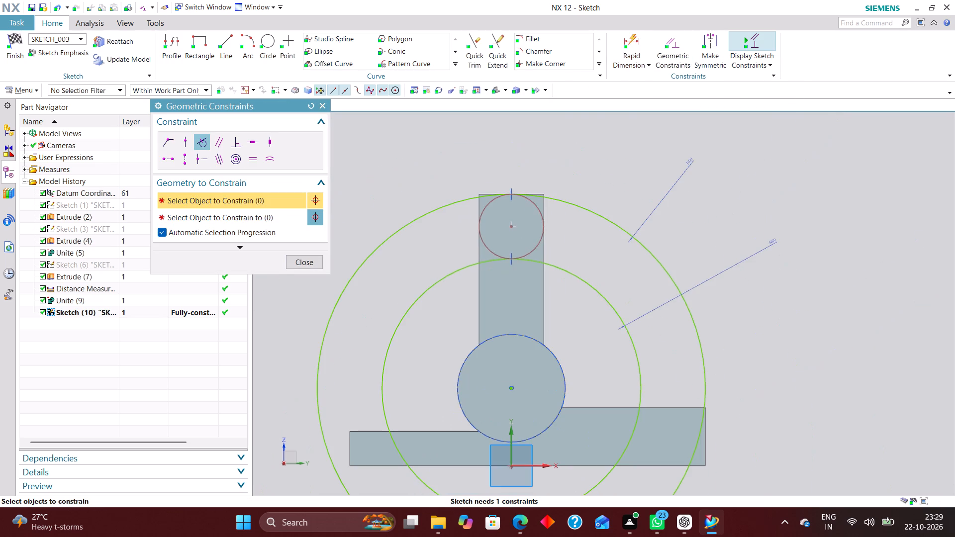
scroll(513, 307, "up", 2)
scroll(480, 221, "down", 2)
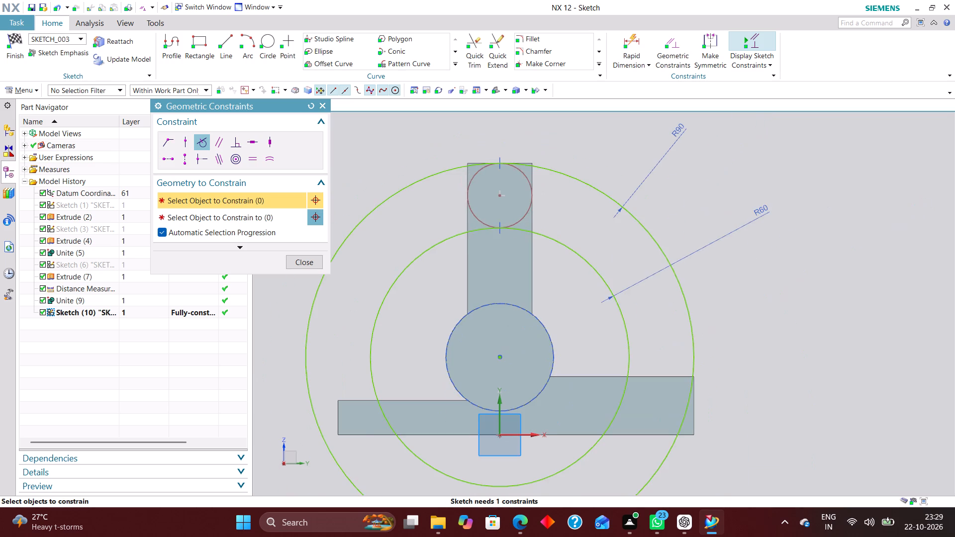
scroll(479, 273, "down", 2)
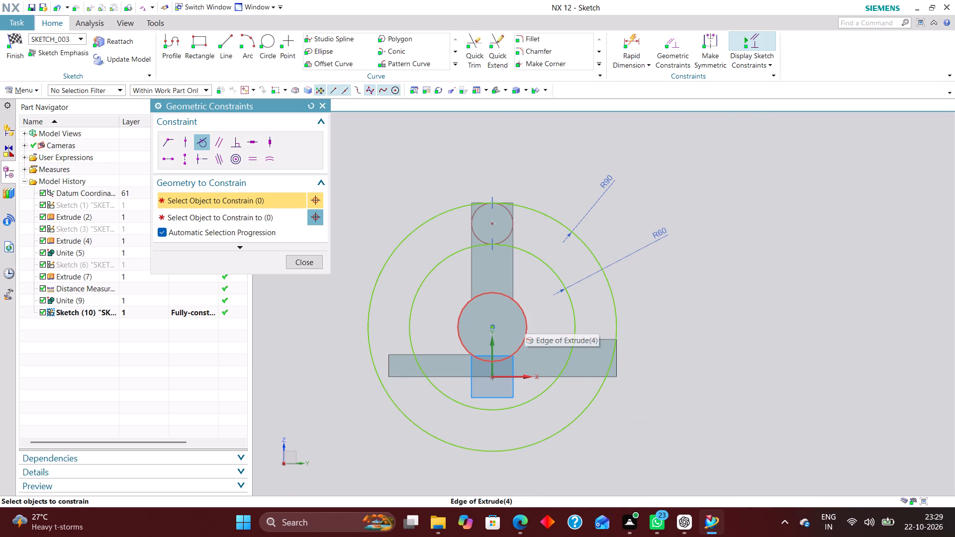
left_click(300, 265)
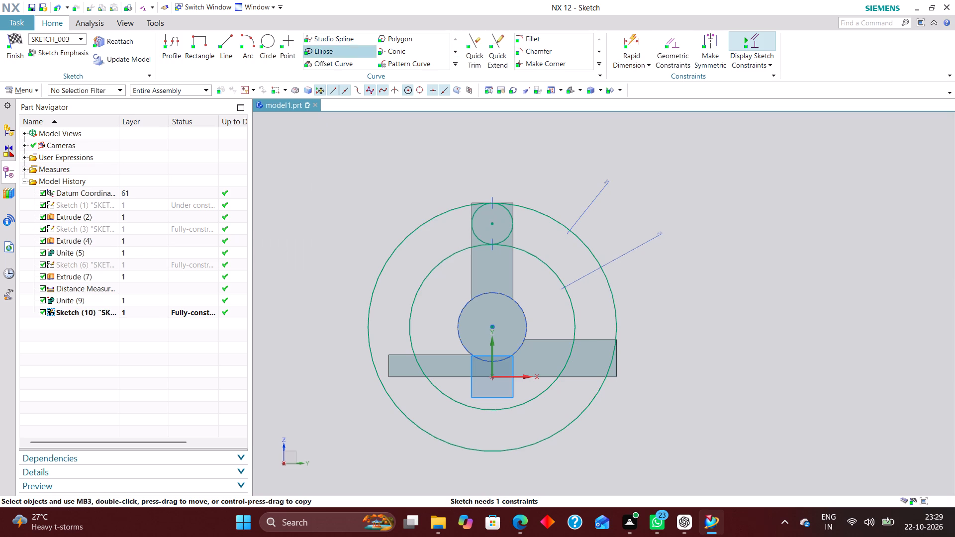
Sketch a second small circle level with the boss centre, between the R60 and R90 circles above the thicker base block.
left_click(274, 46)
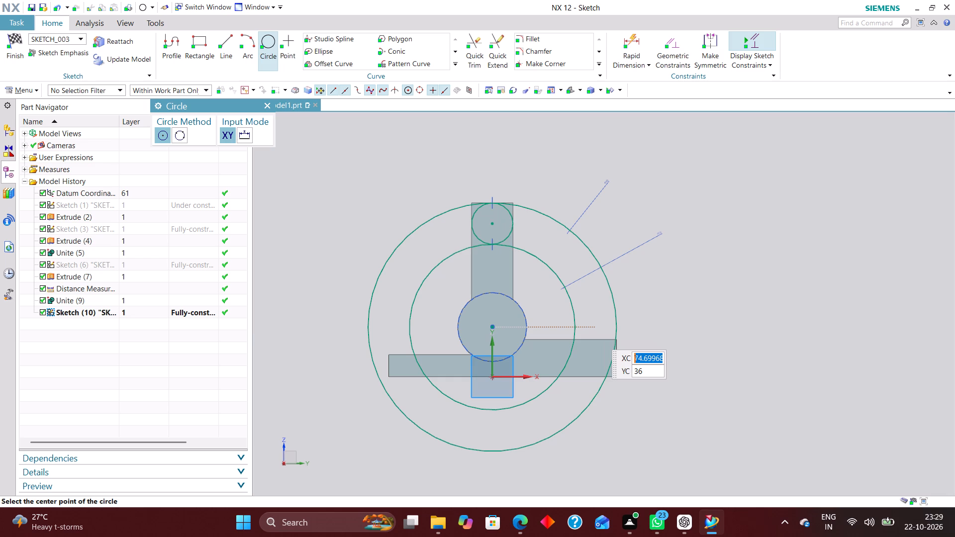
left_click(601, 326)
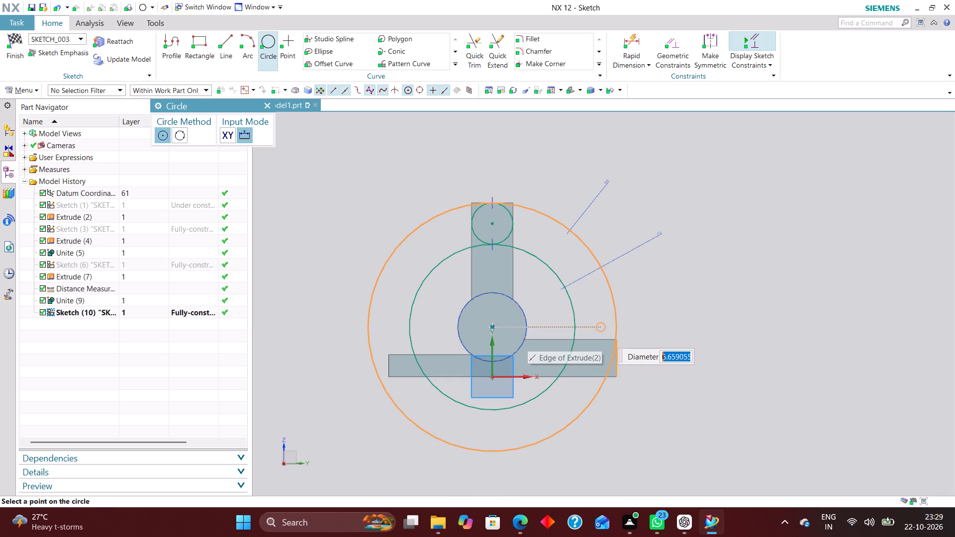
scroll(601, 332, "up", 4)
left_click(587, 337)
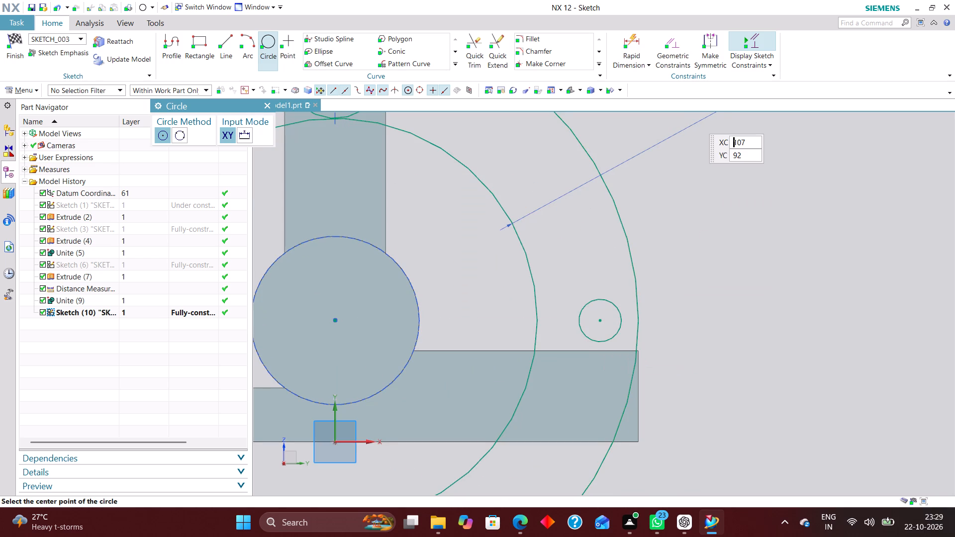
Constrain the second small circle tangent to the R90 circle and to the R60 circle.
left_click(673, 48)
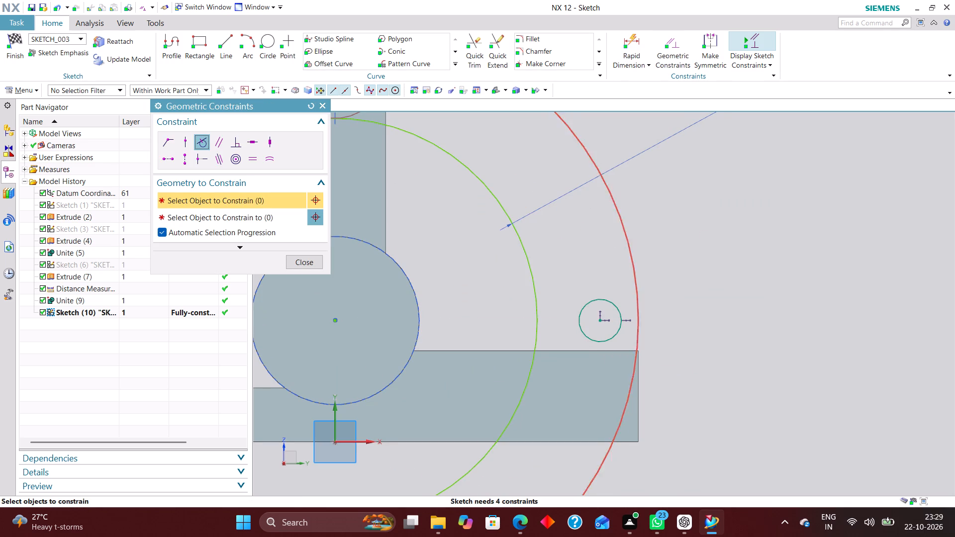
left_click(620, 315)
left_click(639, 311)
left_click(597, 329)
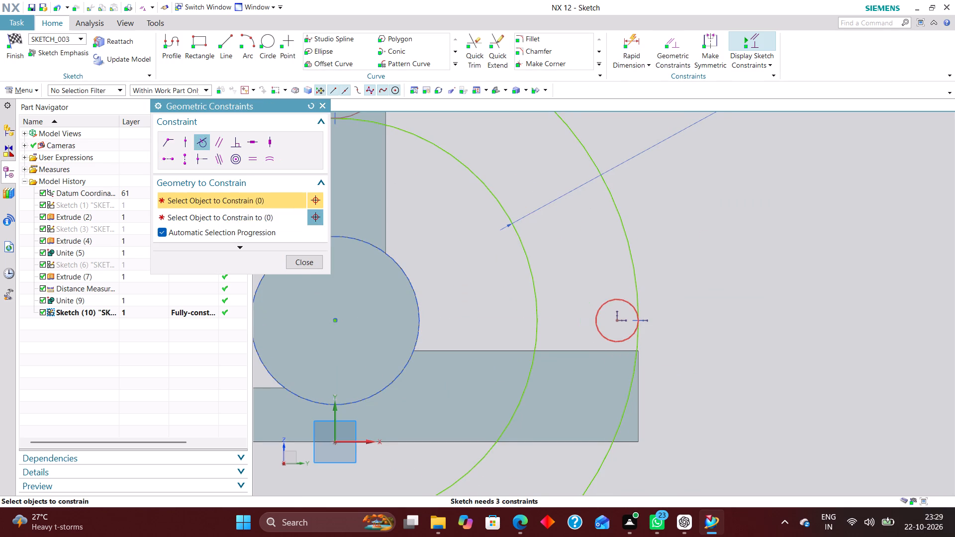
left_click(541, 317)
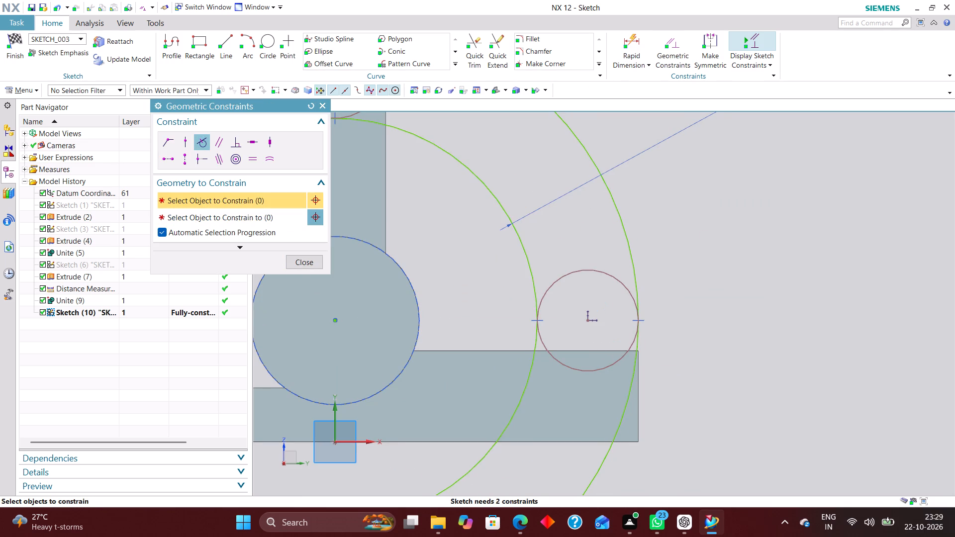
scroll(760, 343, "down", 2)
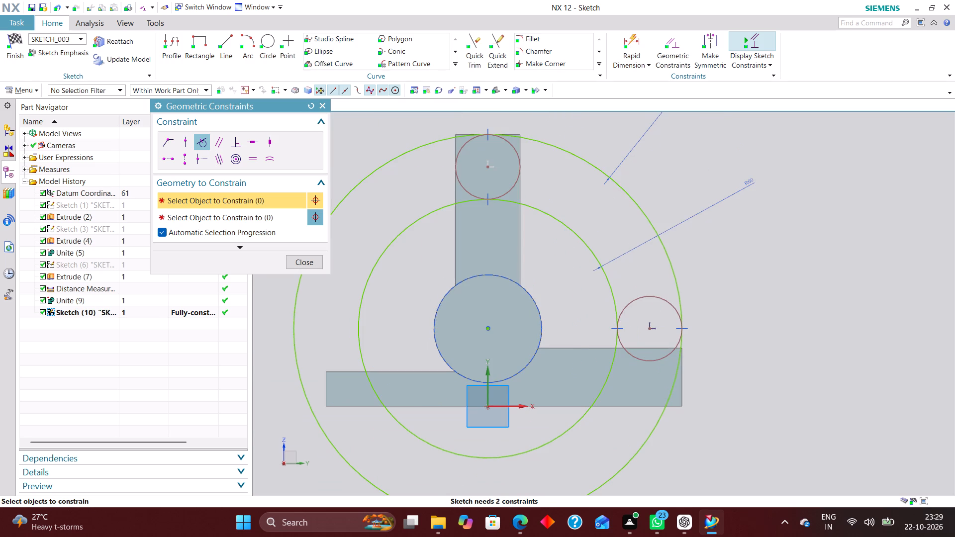
Trim the R90 and R60 circles to quarter arcs and both small circles to outer end arcs, leaving a closed curved-slot profile.
left_click(455, 44)
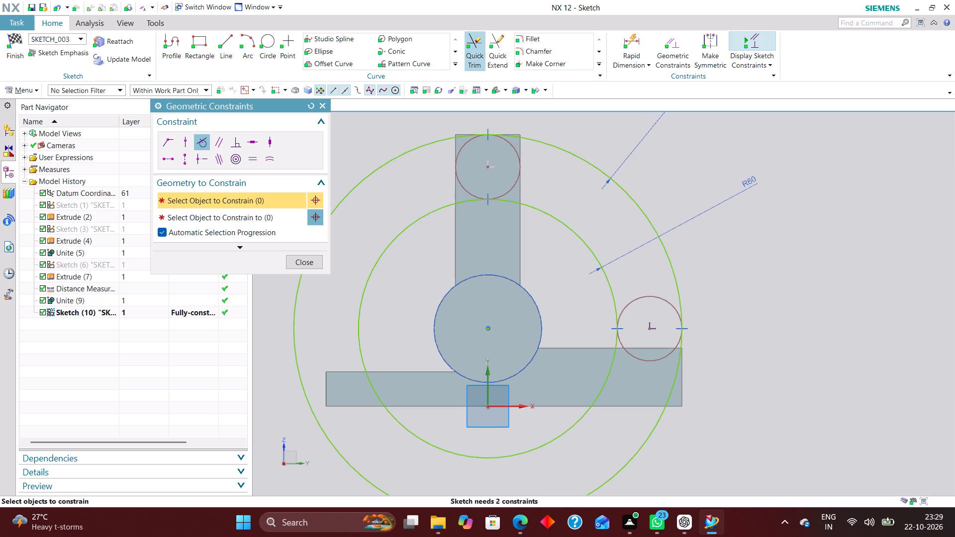
left_click(482, 44)
left_click(414, 147)
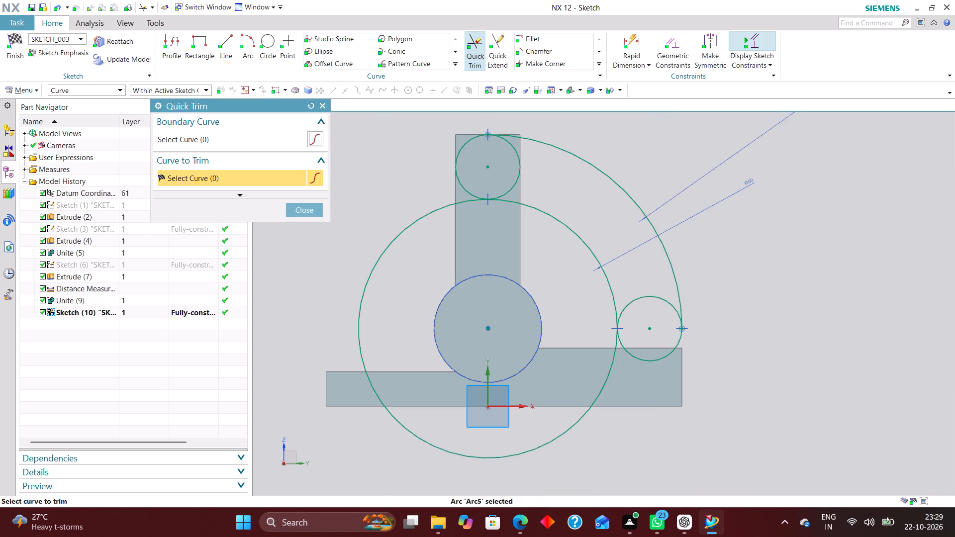
left_click(408, 227)
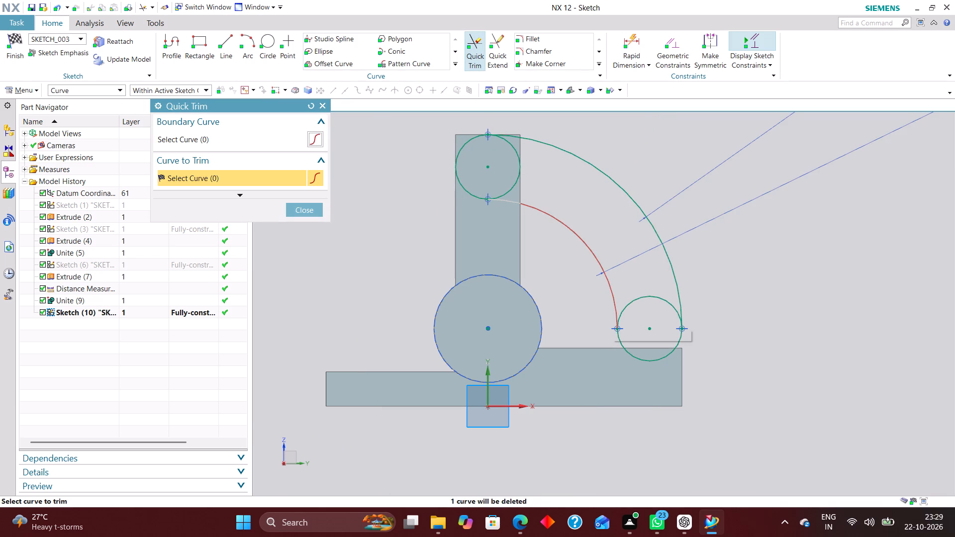
scroll(525, 176, "up", 4)
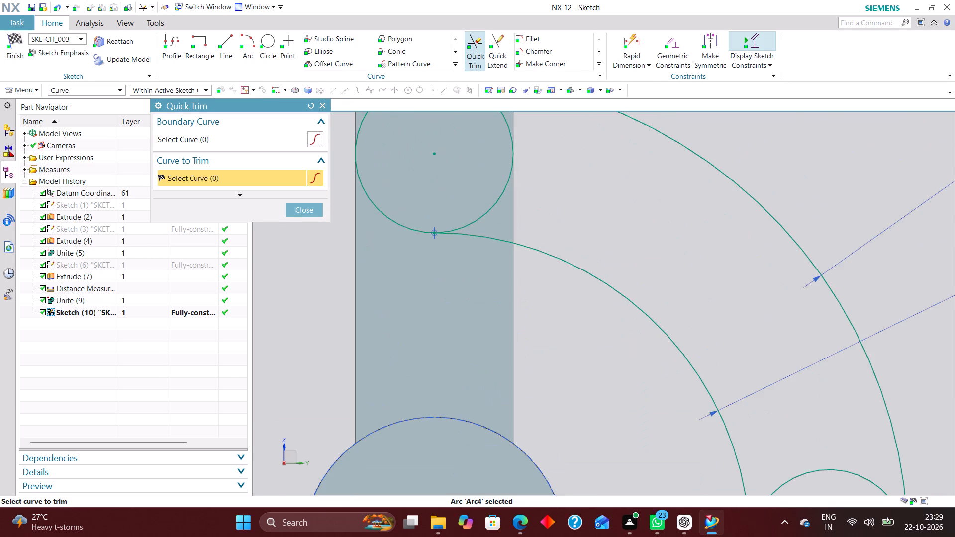
left_click(489, 203)
scroll(518, 178, "down", 5)
scroll(620, 286, "up", 3)
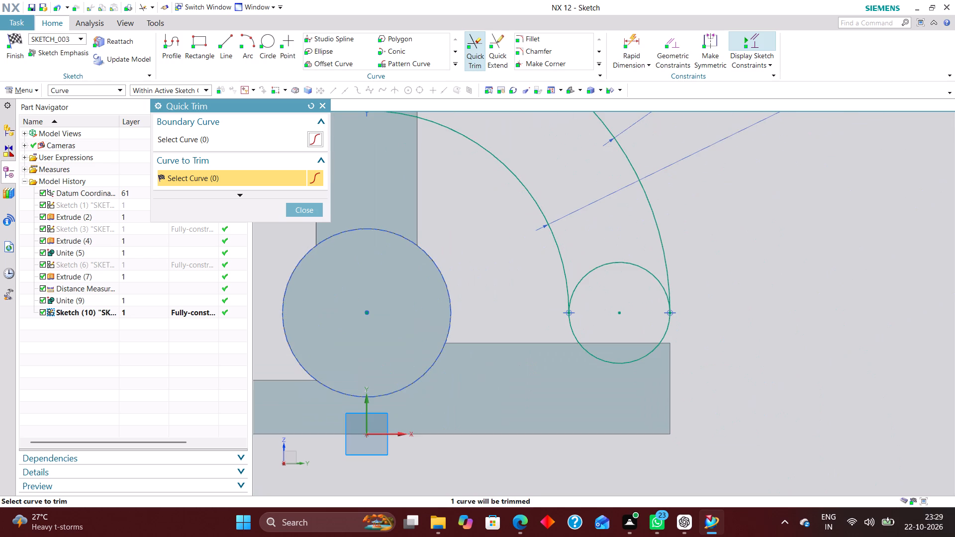
left_click(624, 263)
scroll(656, 387, "down", 3)
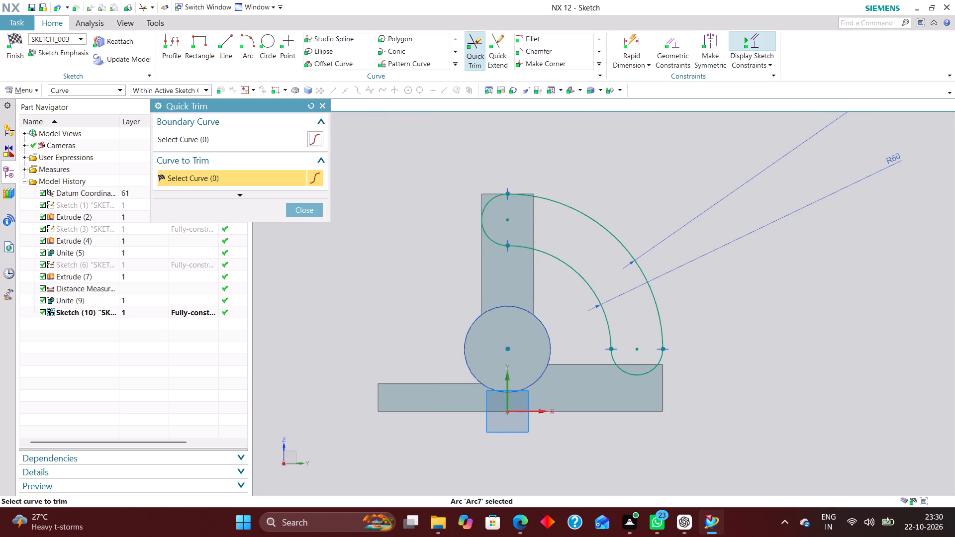
left_click(299, 212)
scroll(545, 258, "up", 2)
scroll(534, 276, "down", 3)
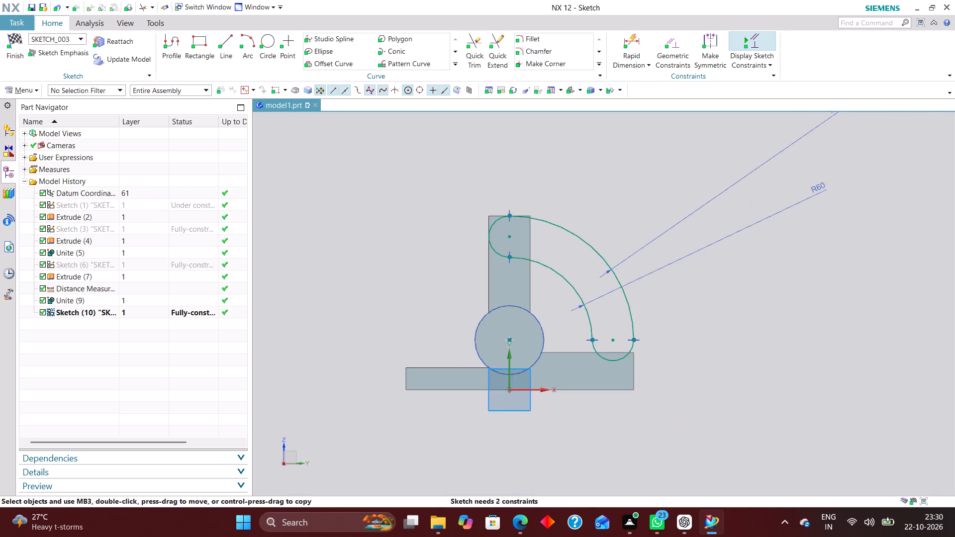
Sketch a circle centred on the boss, about 150 mm in diameter, between the R60 and R90 arcs.
scroll(562, 355, "up", 3)
scroll(562, 373, "down", 2)
scroll(570, 315, "up", 2)
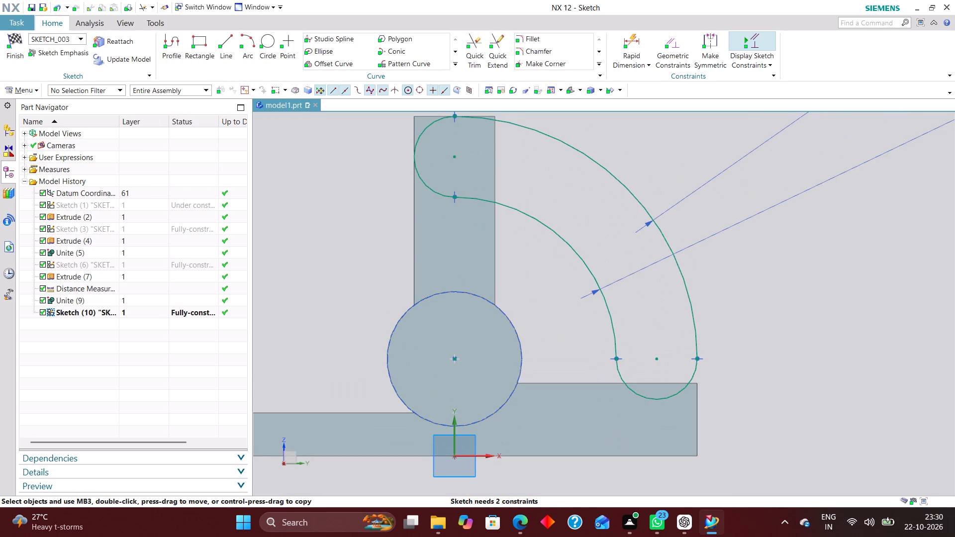
scroll(598, 394, "down", 1)
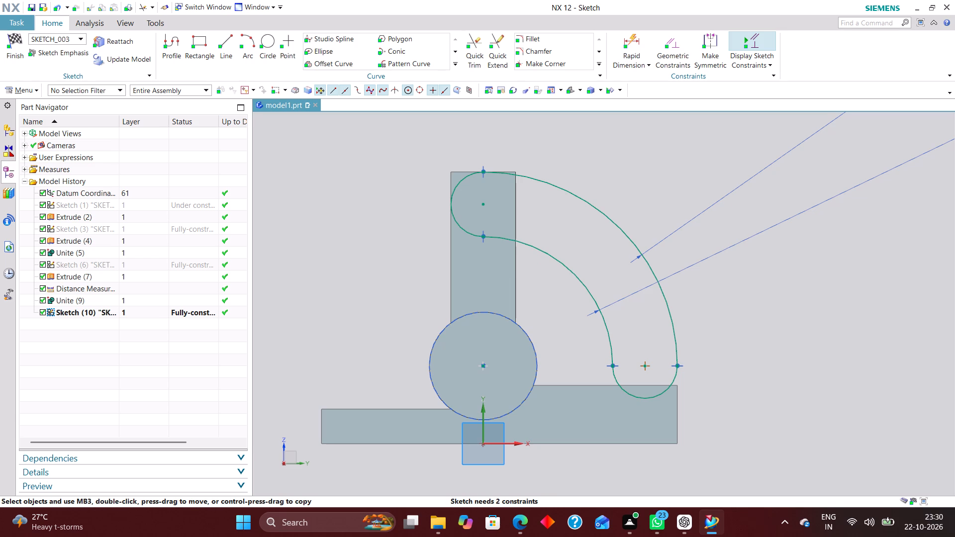
left_click(269, 42)
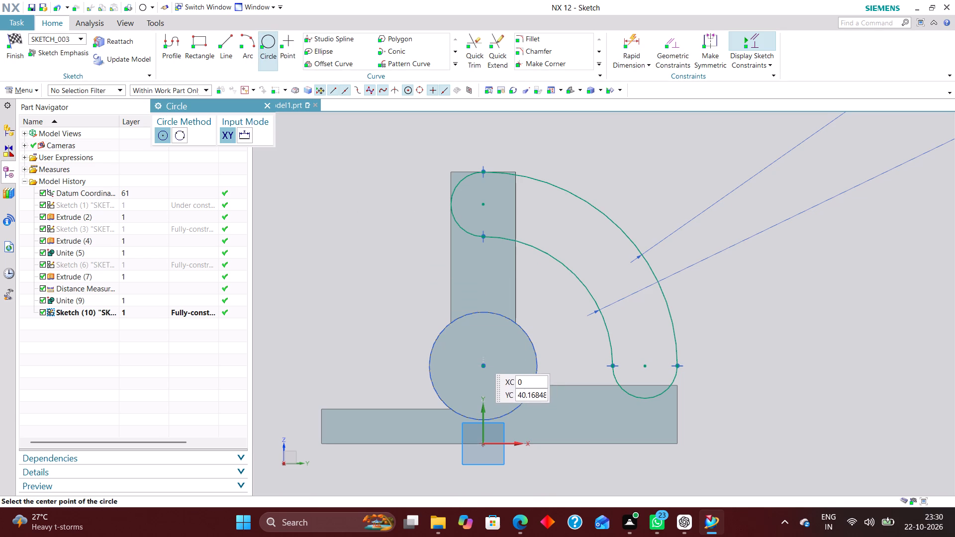
left_click(484, 365)
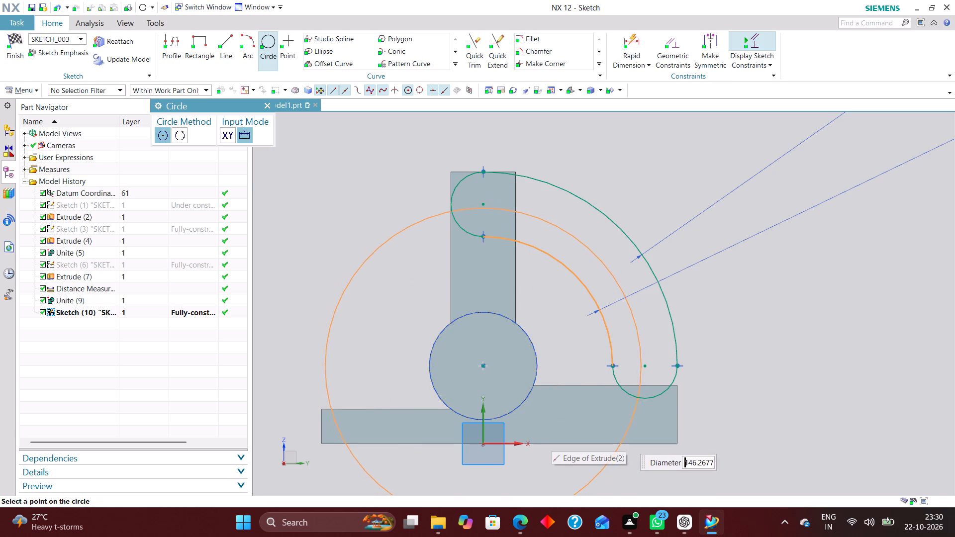
scroll(623, 438, "up", 6)
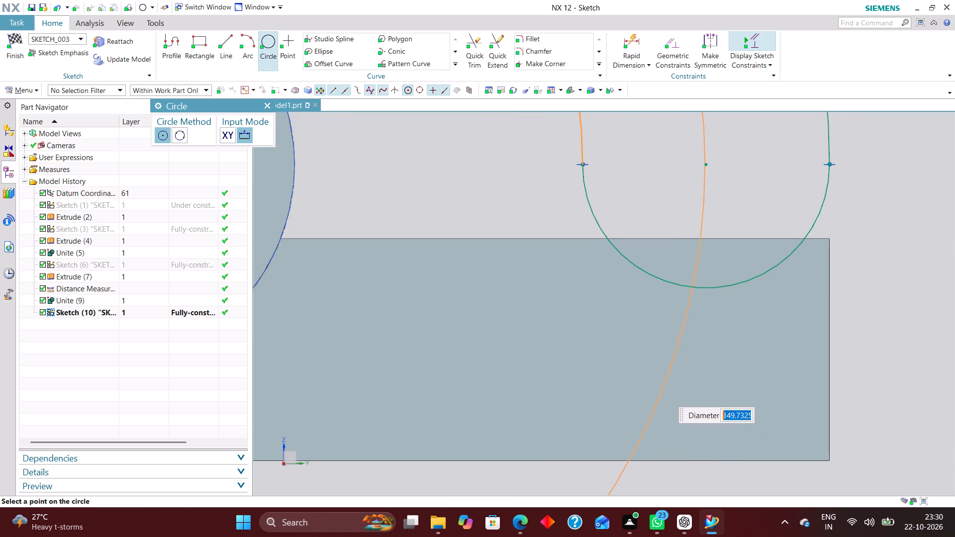
left_click(662, 392)
scroll(655, 360, "down", 5)
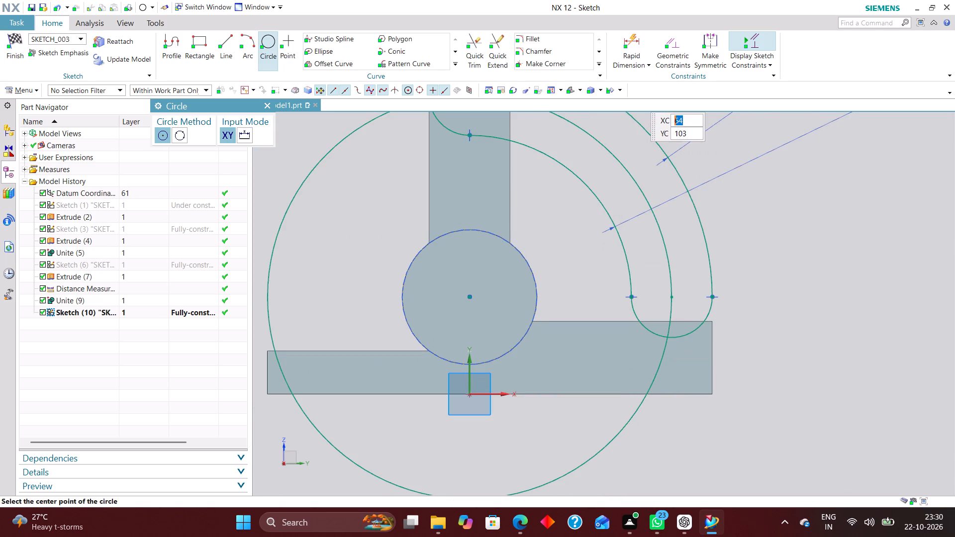
Add a radial dimension to the new circle and set it to 75 mm.
left_click(623, 36)
left_click(307, 231)
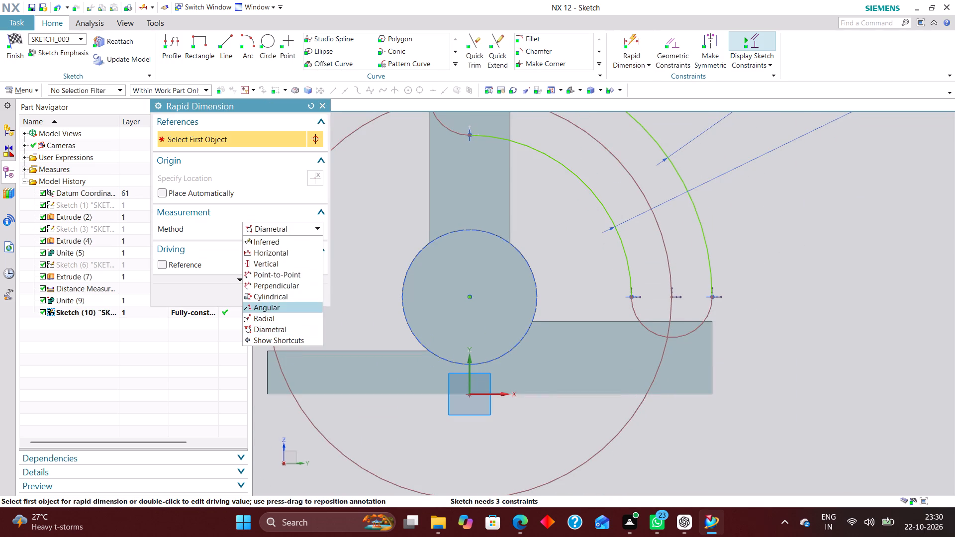
left_click(288, 320)
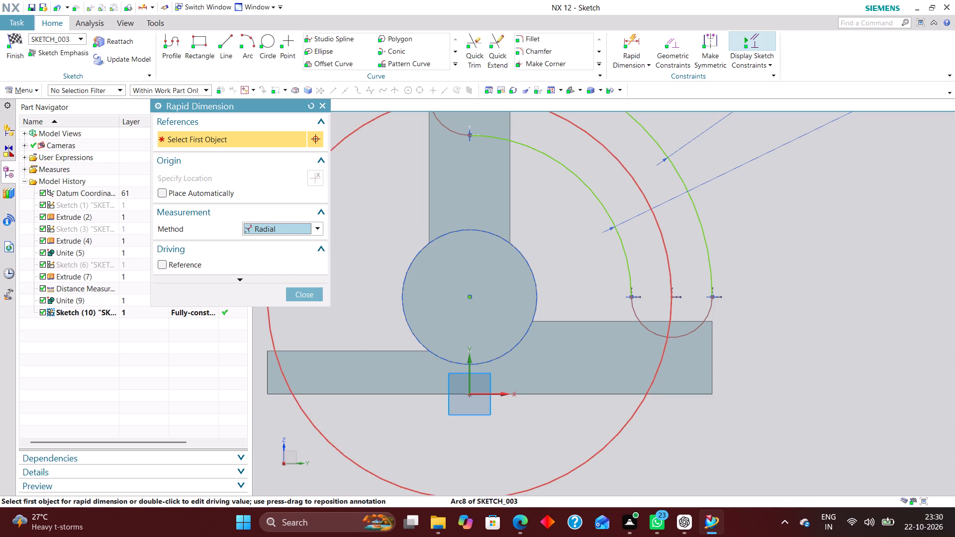
left_click(663, 244)
left_click(779, 242)
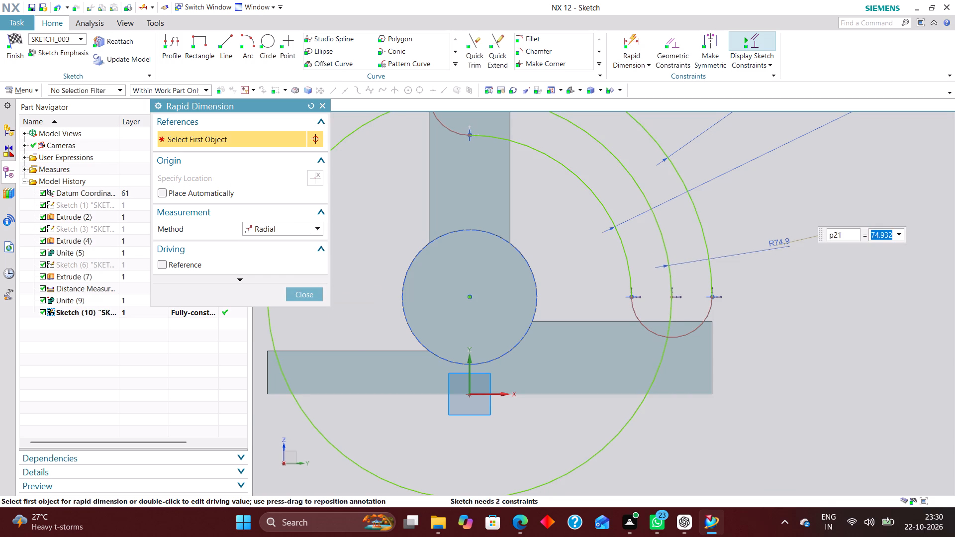
type("75")
key("Return")
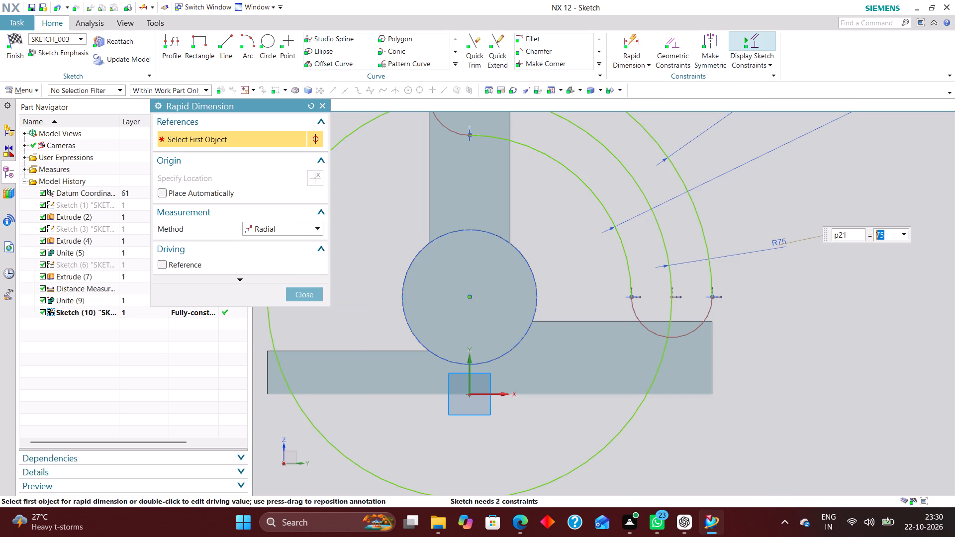
left_click(299, 290)
Convert the R75 circle to reference geometry.
right_click_drag(603, 447, 632, 475)
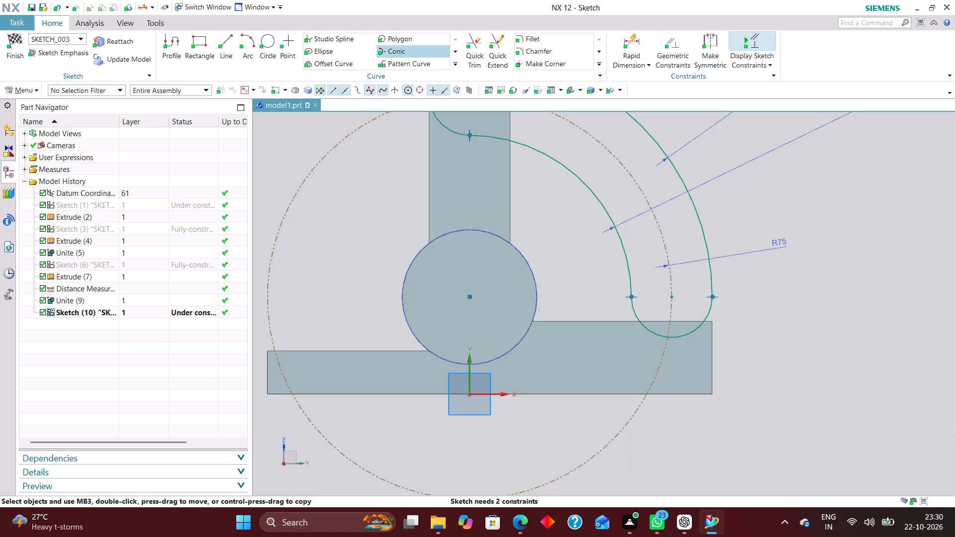
Trim the R75 reference circle to the portion inside the curved slot, between its two rounded ends.
left_click(480, 46)
left_click(344, 130)
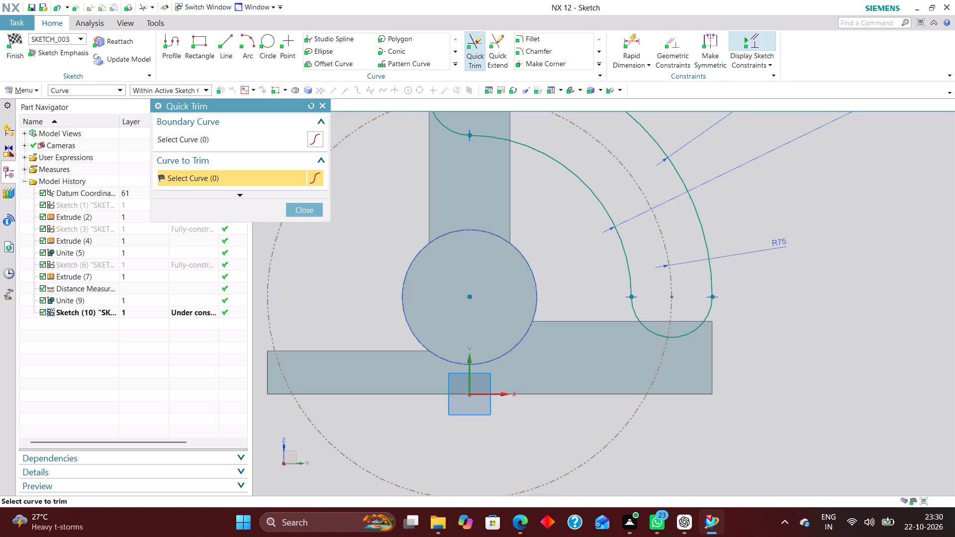
scroll(608, 453, "down", 2)
left_click(589, 462)
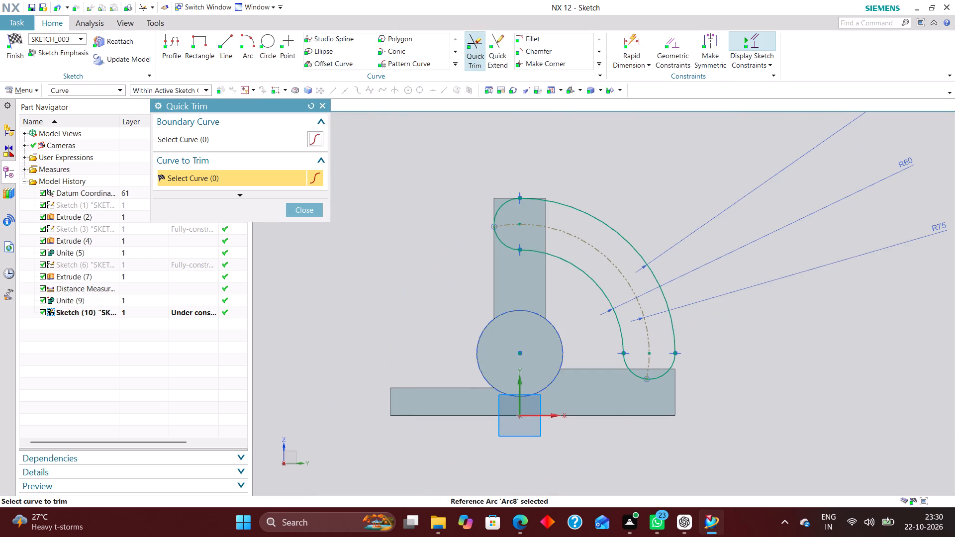
left_click(310, 205)
Examine the curved-slot profile and its R75 centreline against the bracket body, face-on and at an angle.
scroll(550, 242, "up", 4)
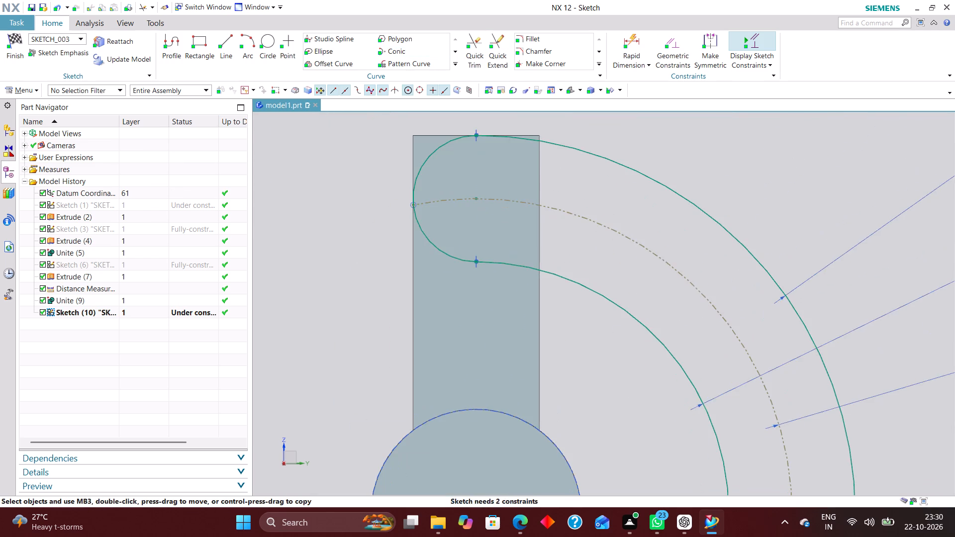
scroll(475, 207, "up", 8)
scroll(480, 195, "down", 11)
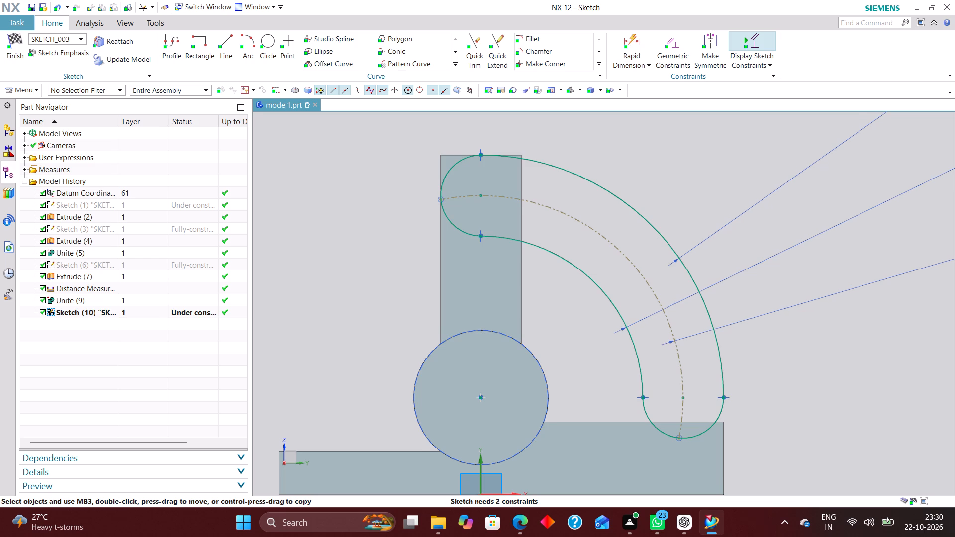
scroll(481, 293, "down", 2)
middle_click_drag(427, 287, 447, 291)
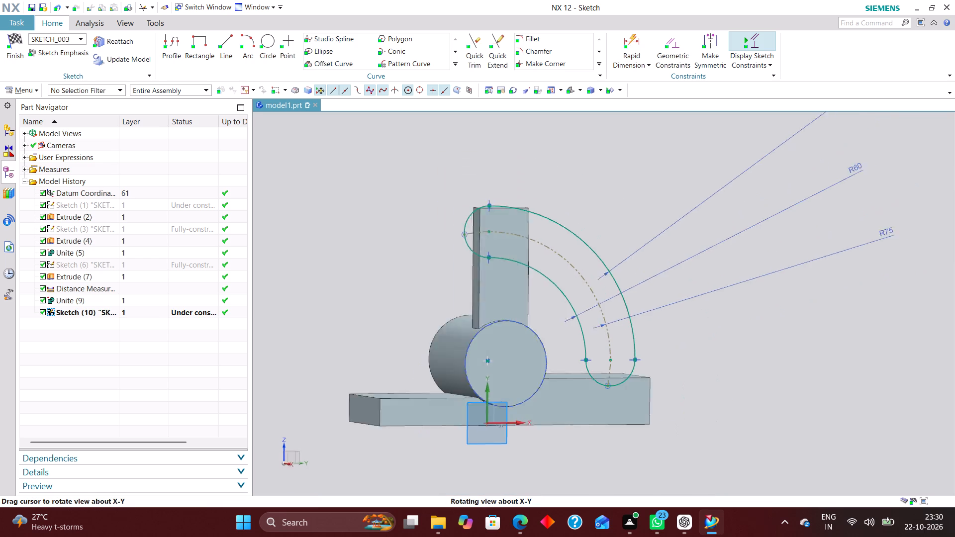
middle_click_drag(447, 291, 445, 295)
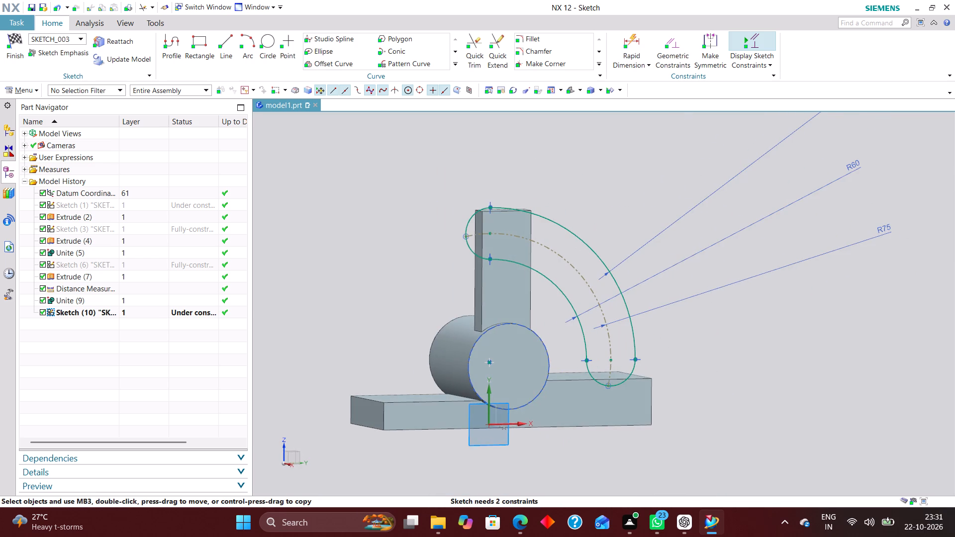
right_click_drag(633, 197, 557, 197)
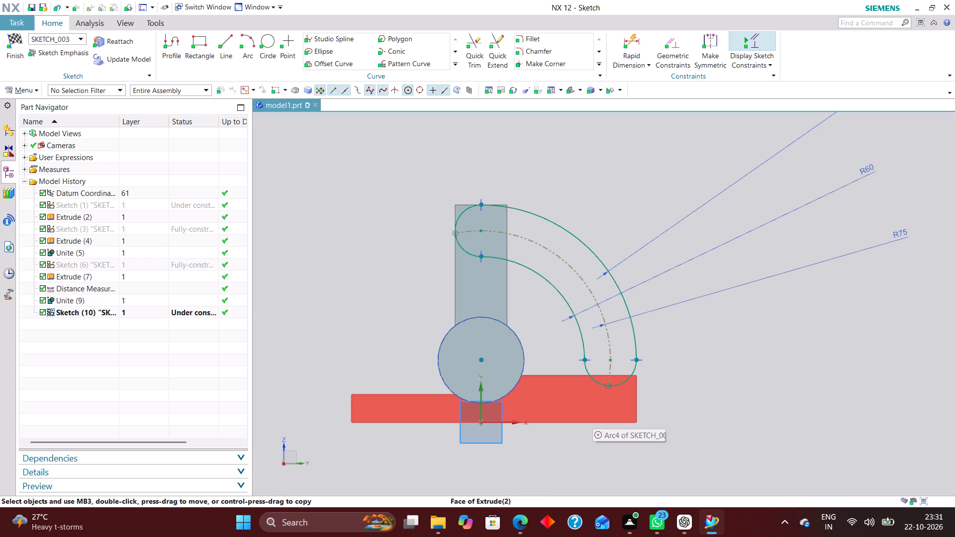
scroll(615, 428, "up", 3)
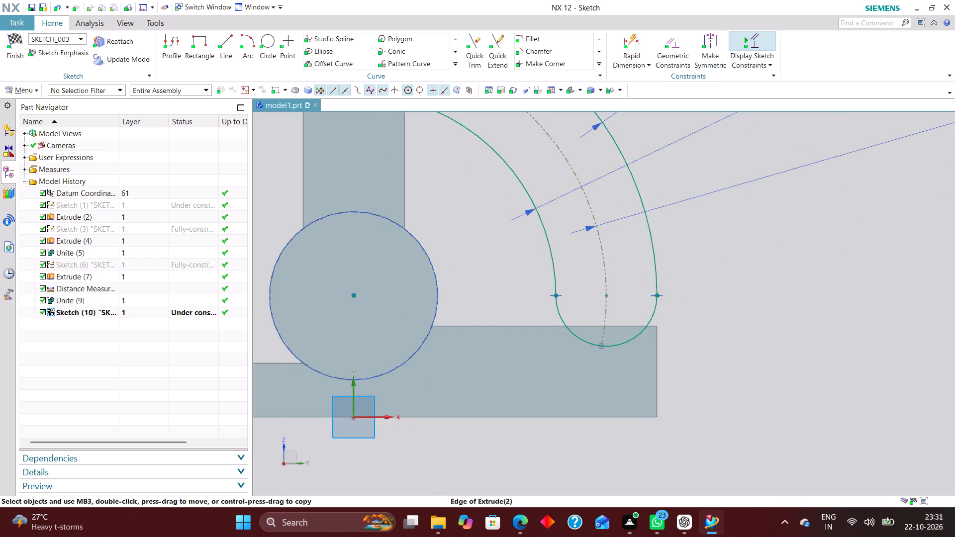
Finish the curved-slot sketch.
left_click(4, 35)
left_click(9, 40)
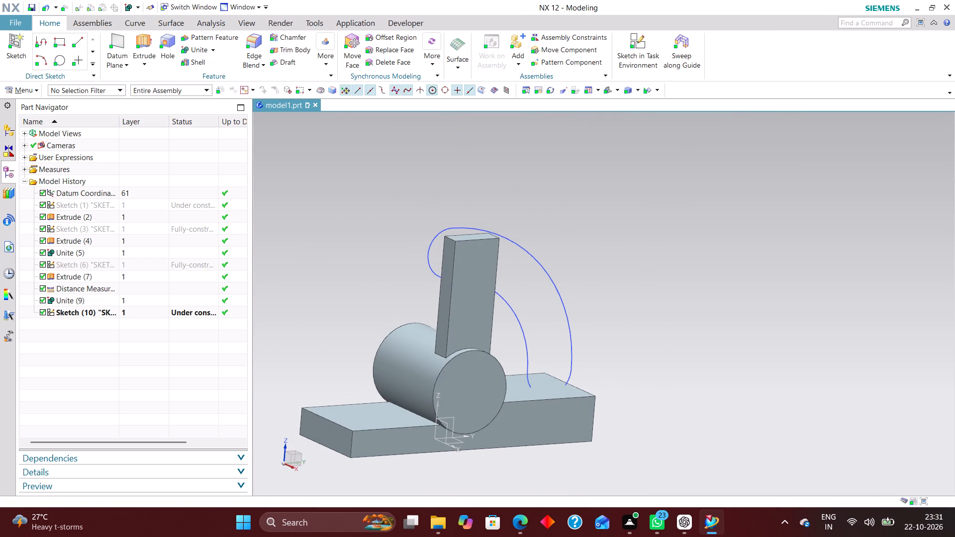
Start an extrusion of the curved-slot sketch and check its preview against the boss and base from the side.
left_click(135, 51)
left_click(434, 235)
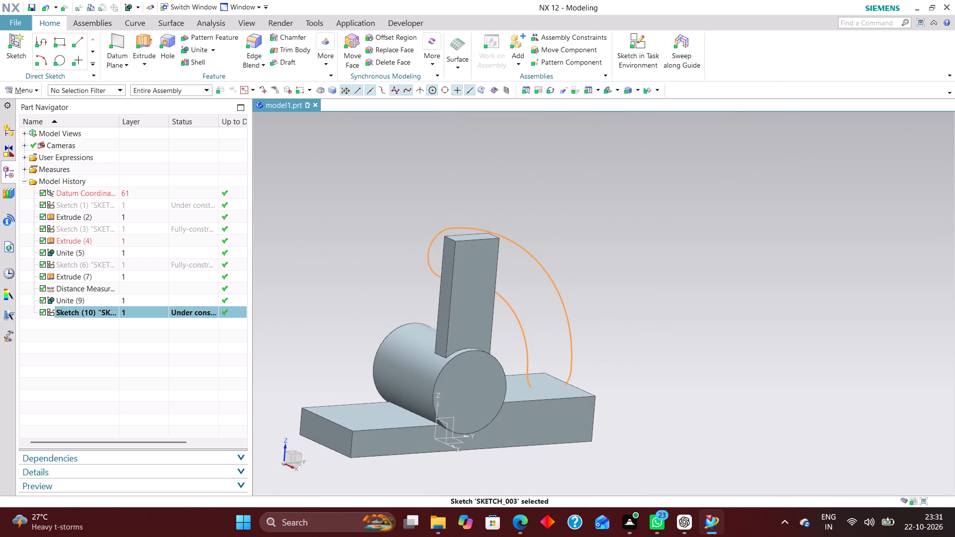
left_click(144, 41)
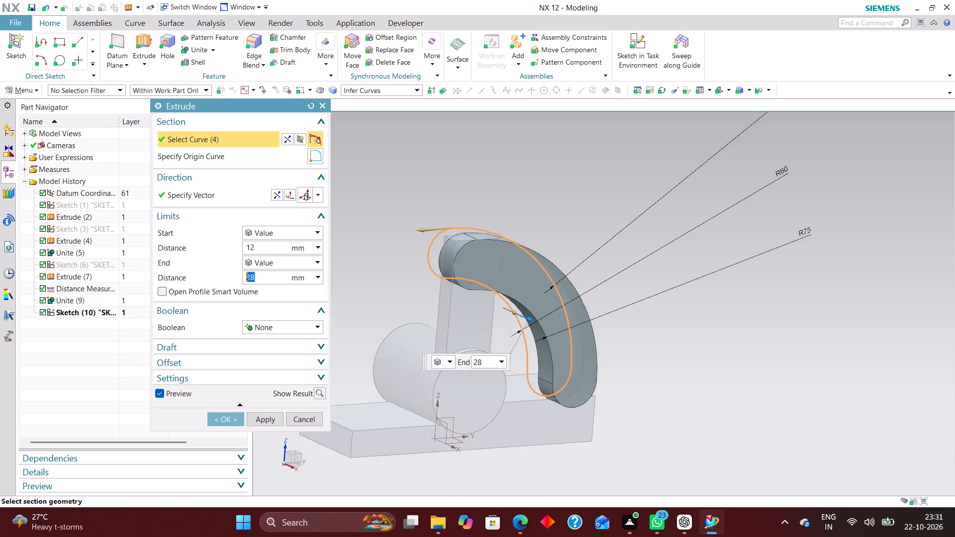
middle_click_drag(564, 391, 606, 397)
scroll(606, 397, "up", 1)
right_click_drag(698, 371, 613, 369)
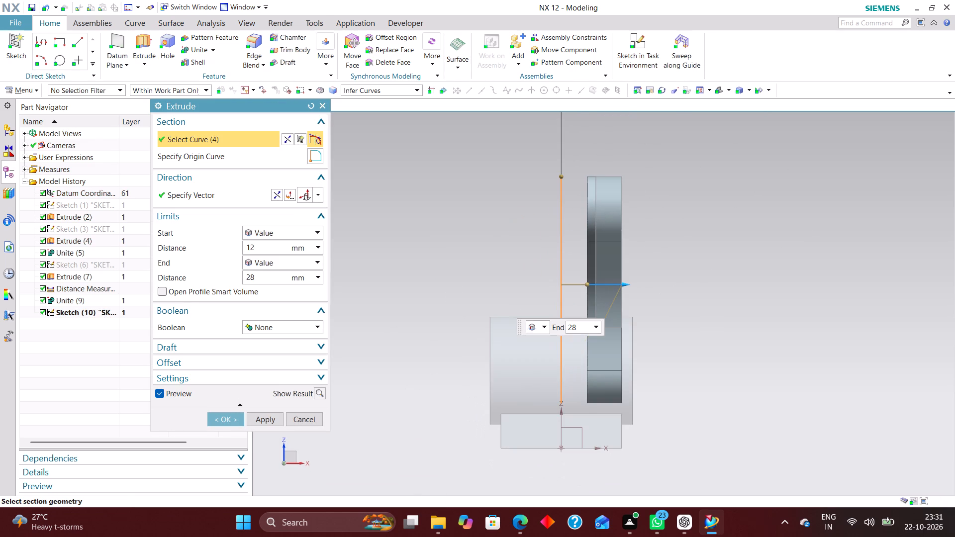
scroll(687, 394, "up", 1)
middle_click_drag(687, 389, 652, 399)
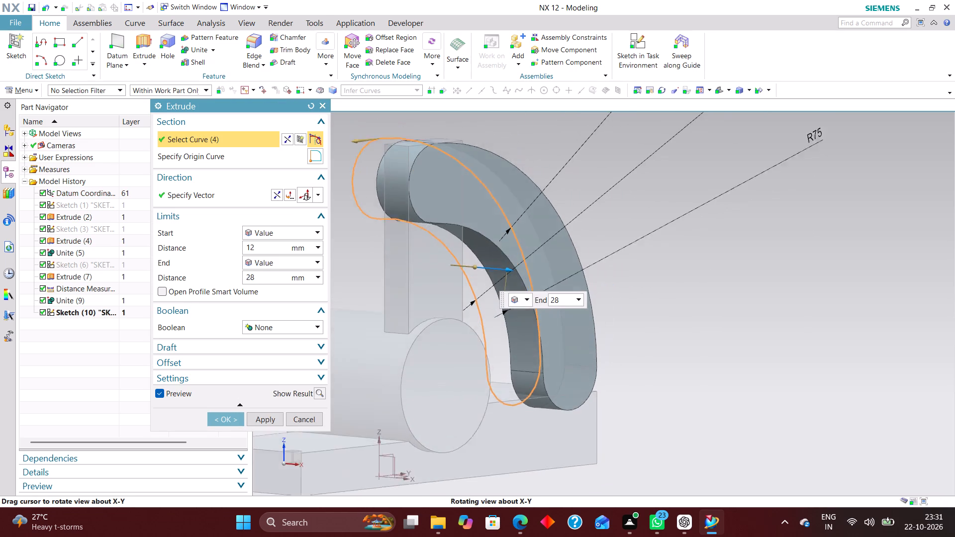
middle_click_drag(652, 399, 669, 401)
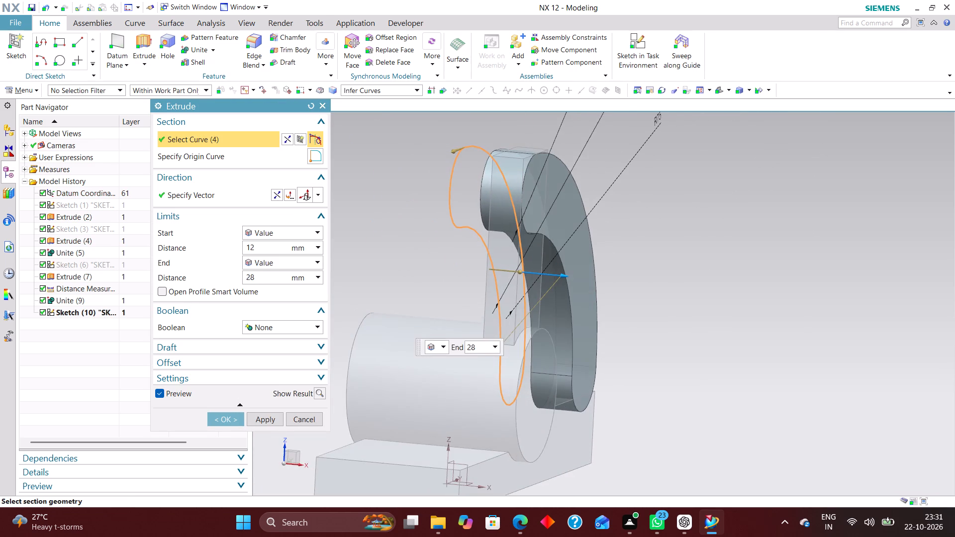
right_click_drag(723, 383, 637, 383)
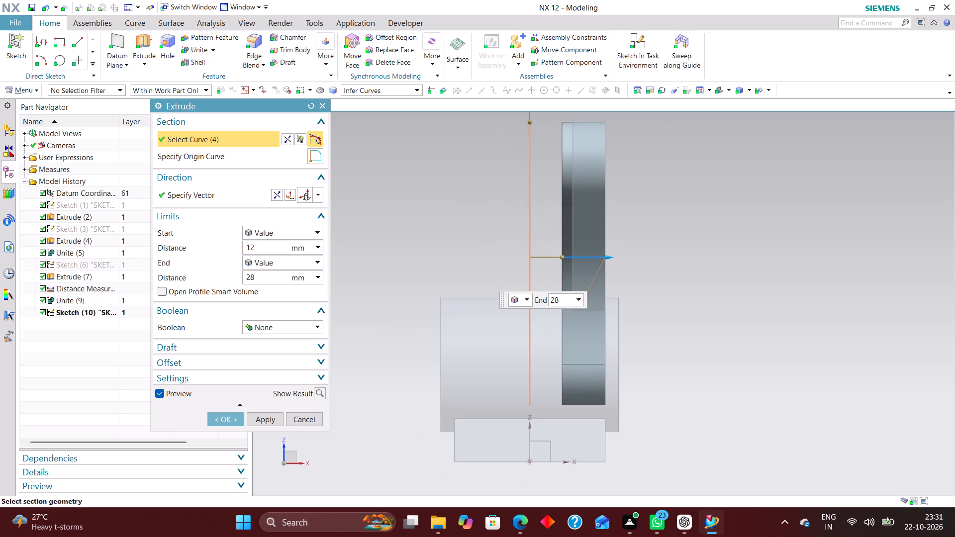
scroll(570, 279, "up", 1)
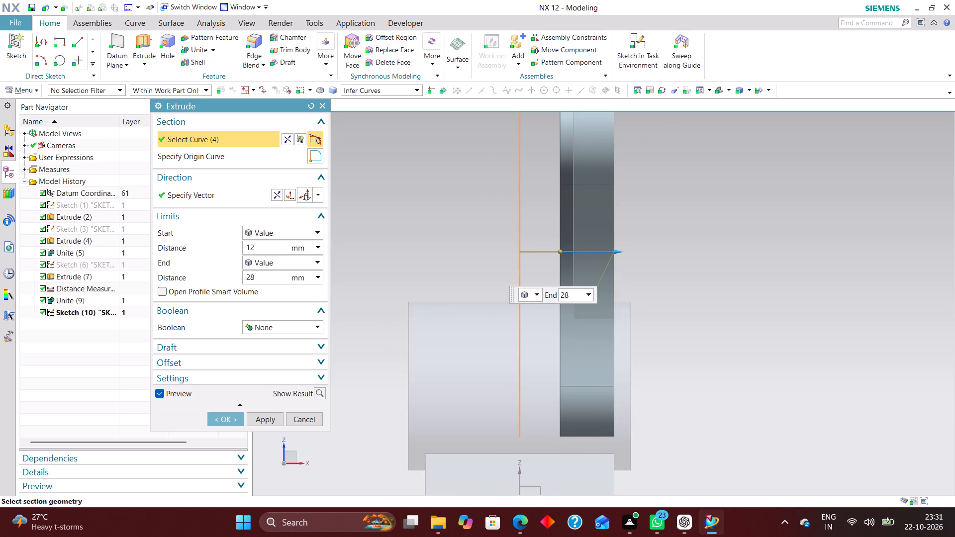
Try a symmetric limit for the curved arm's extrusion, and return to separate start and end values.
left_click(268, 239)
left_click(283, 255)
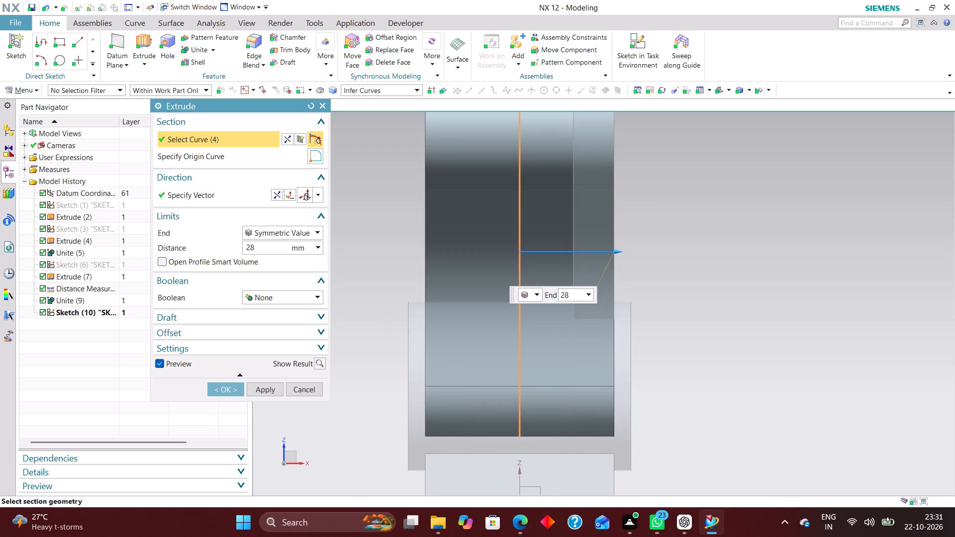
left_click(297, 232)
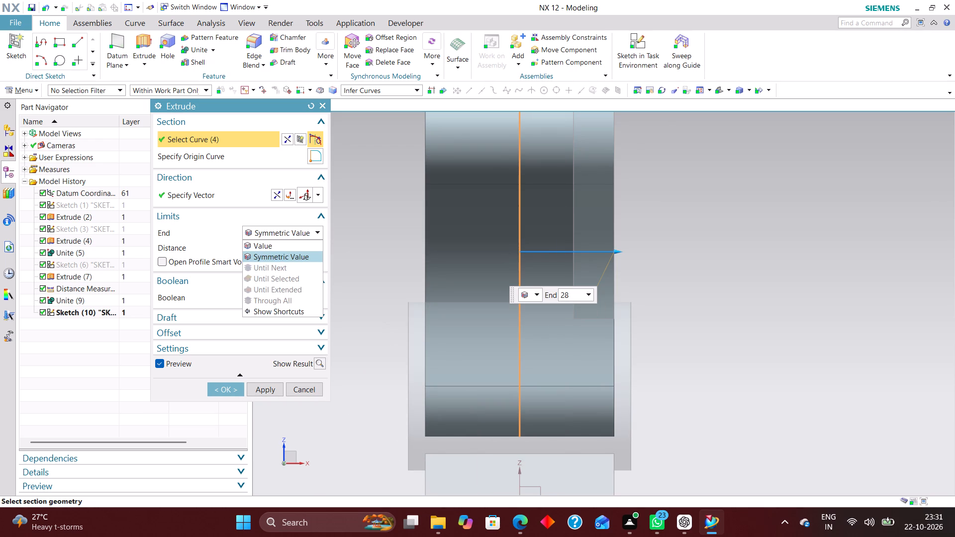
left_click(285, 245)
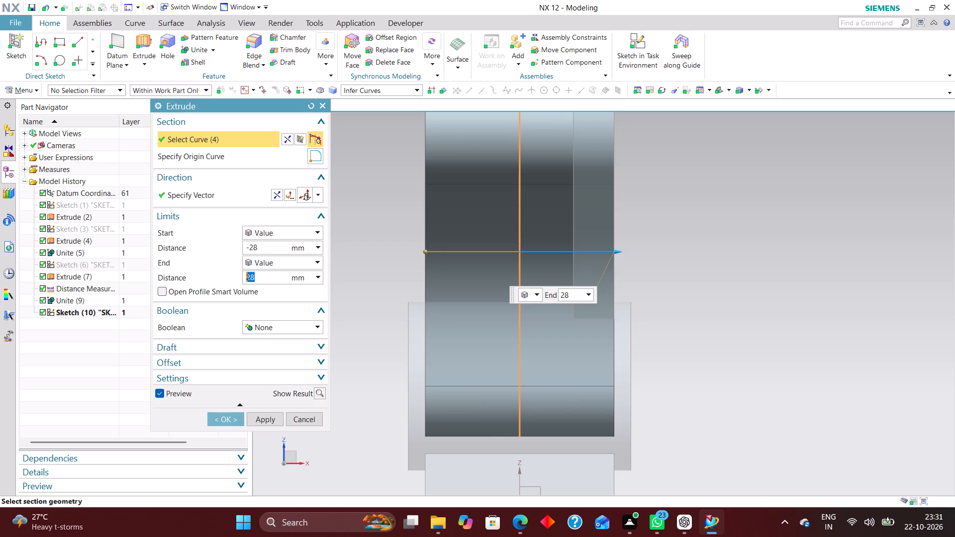
Extrude the curved-slot profile with a start distance of 16 mm, an end distance of 33 mm and no Boolean.
left_click_drag(262, 247, 191, 252)
key("0")
key("Return")
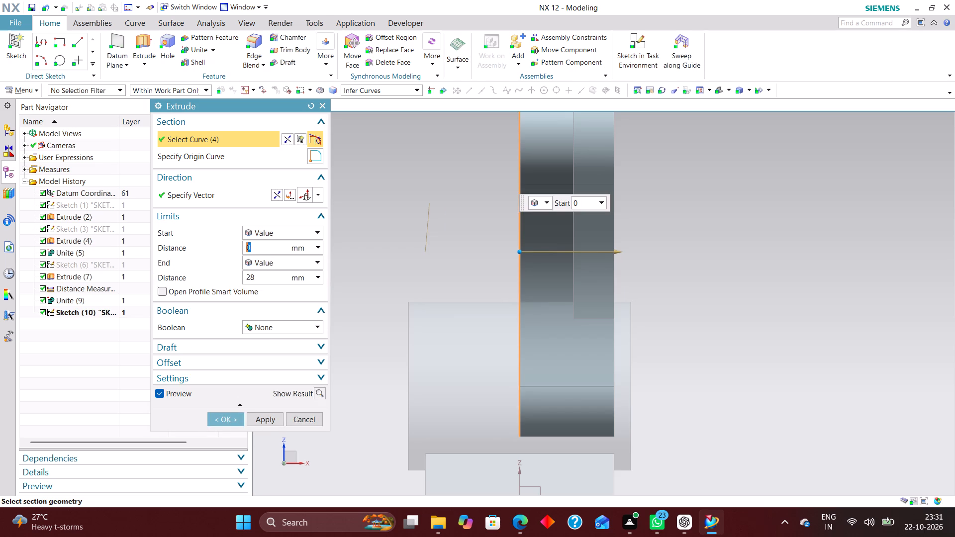
scroll(478, 313, "down", 1)
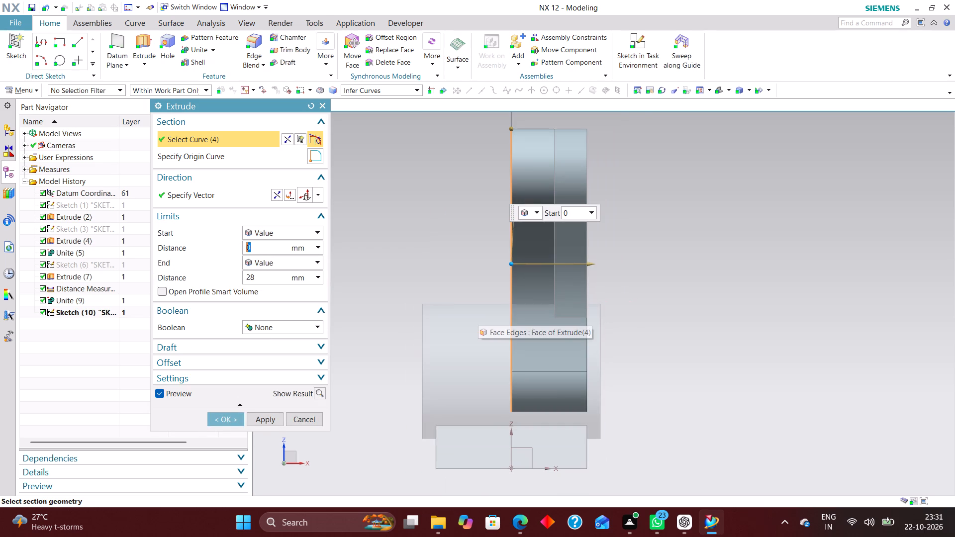
left_click_drag(258, 277, 227, 278)
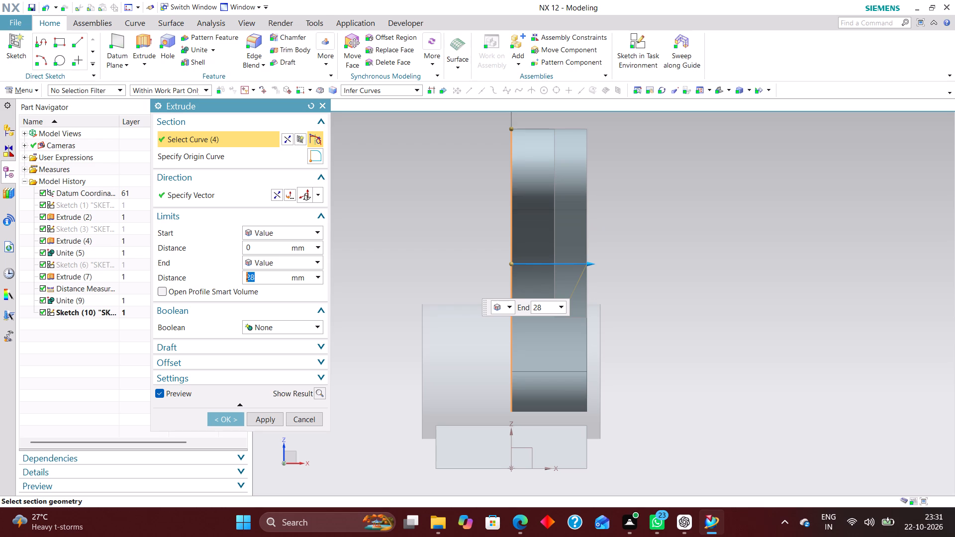
type("33")
key("Return")
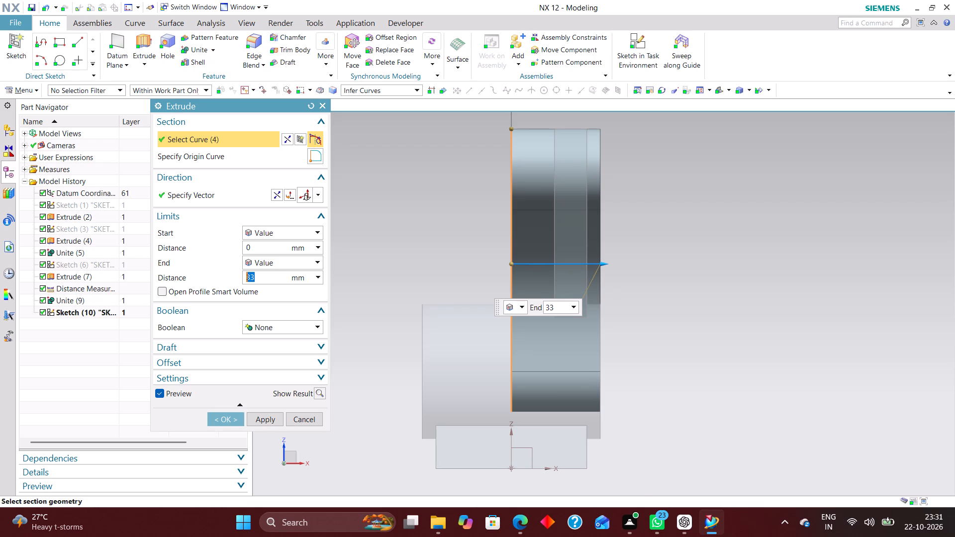
scroll(520, 294, "up", 2)
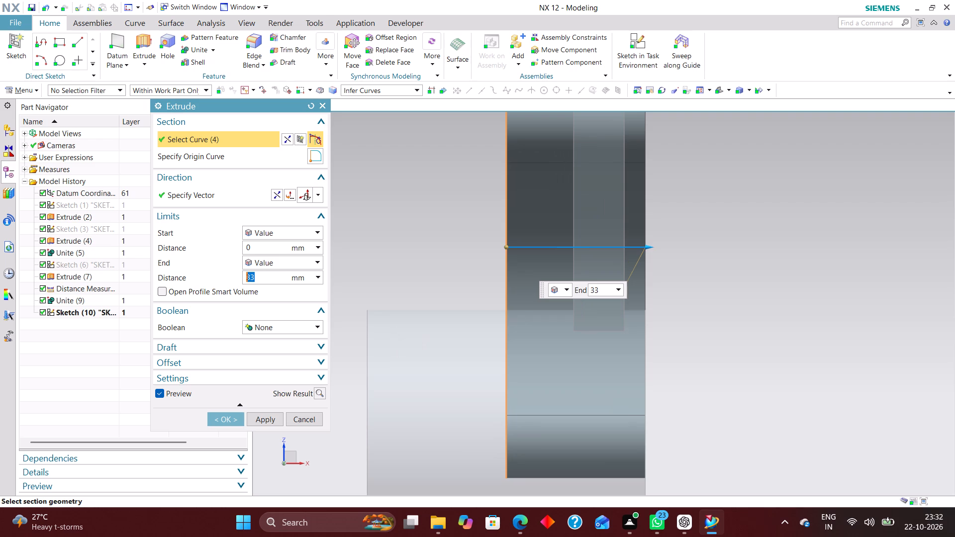
left_click_drag(256, 247, 203, 255)
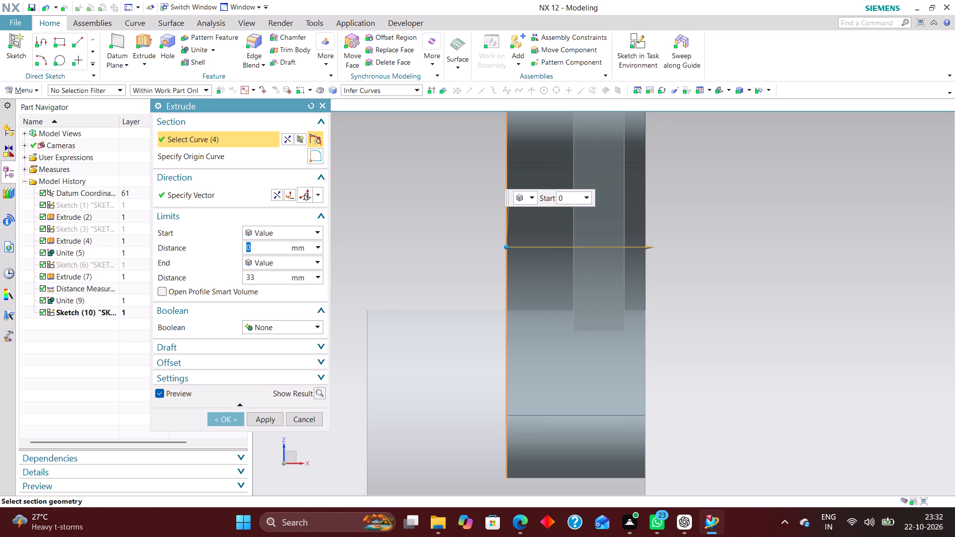
type("16")
key("Return")
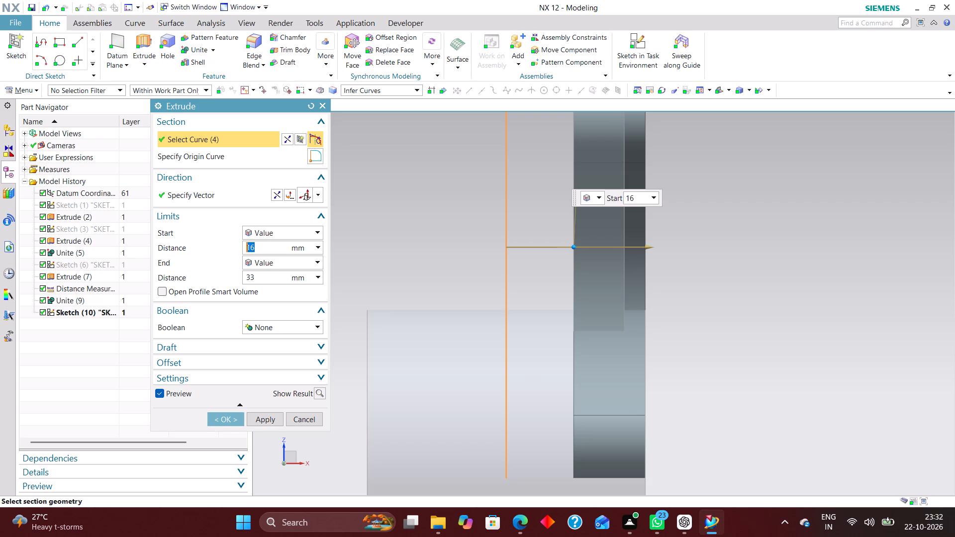
left_click(220, 421)
Examine how the extruded curved arm meets the upright, the boss and the base from several angles.
scroll(602, 348, "down", 3)
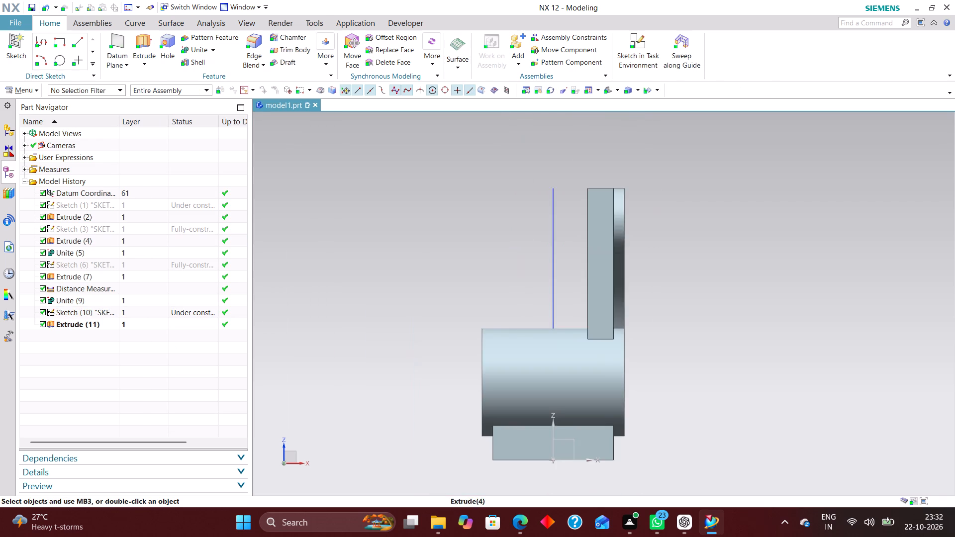
middle_click_drag(702, 360, 656, 360)
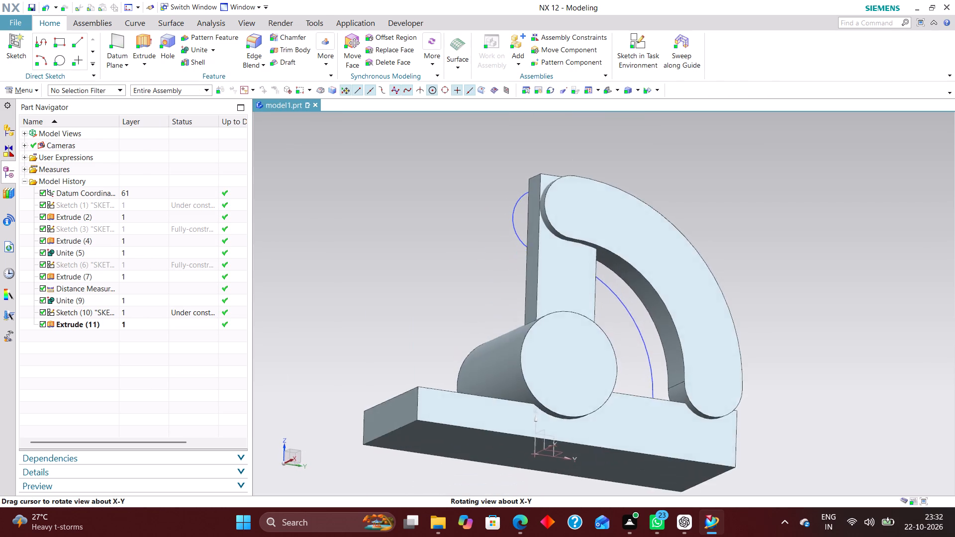
middle_click_drag(656, 360, 547, 358)
middle_click_drag(593, 359, 652, 360)
middle_click(673, 358)
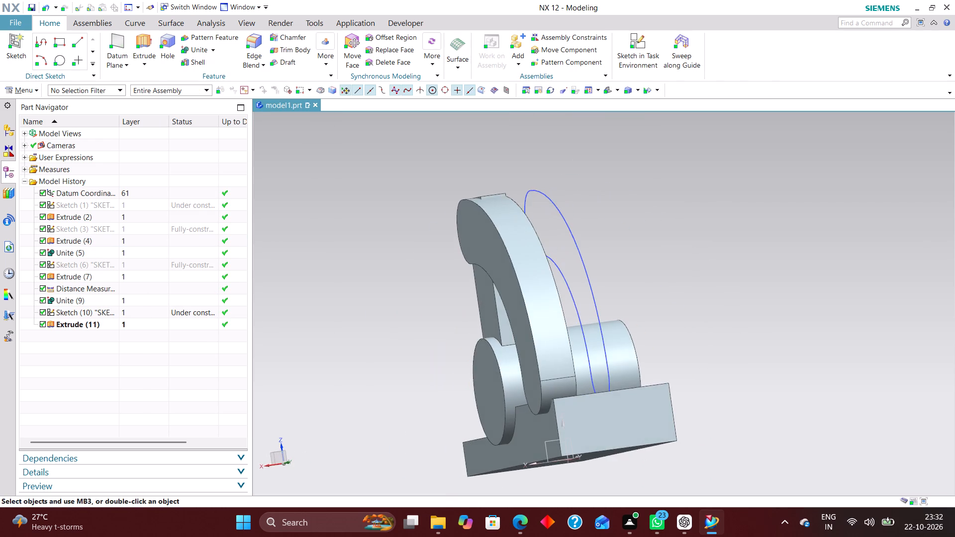
middle_click_drag(686, 350, 702, 338)
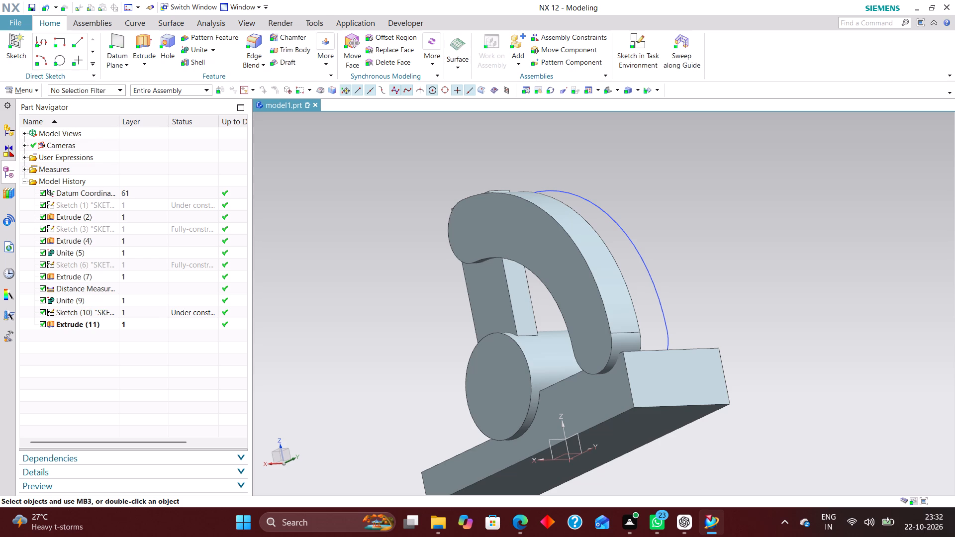
middle_click_drag(713, 470, 755, 473)
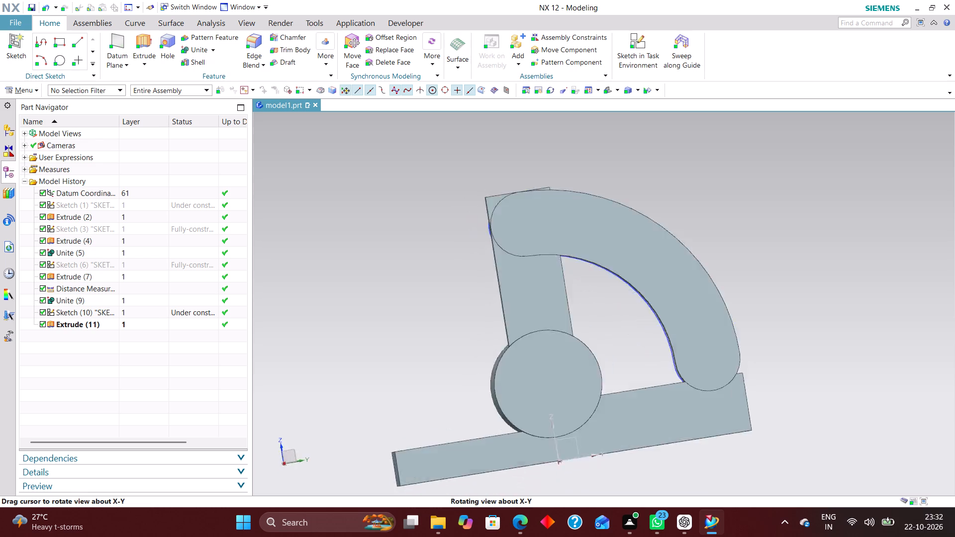
middle_click_drag(755, 473, 761, 486)
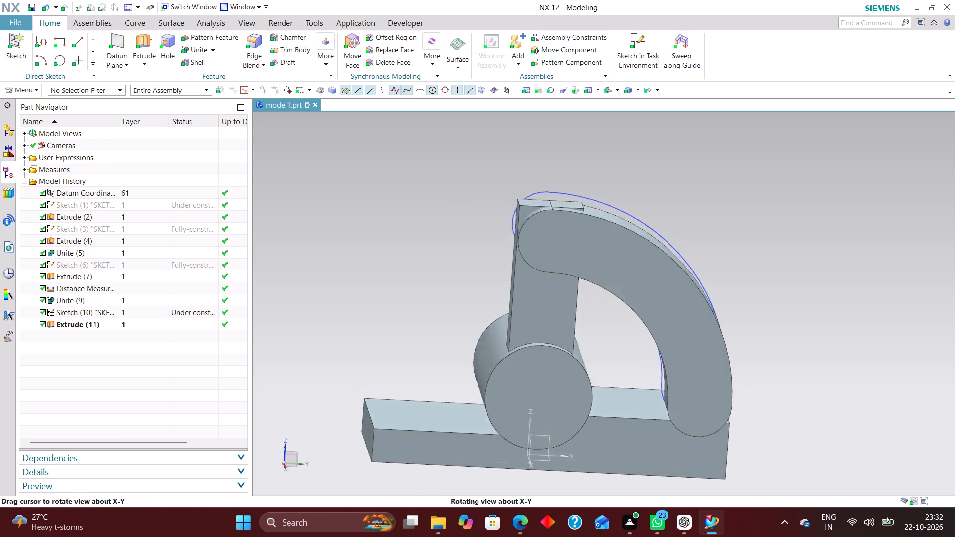
middle_click_drag(761, 486, 756, 476)
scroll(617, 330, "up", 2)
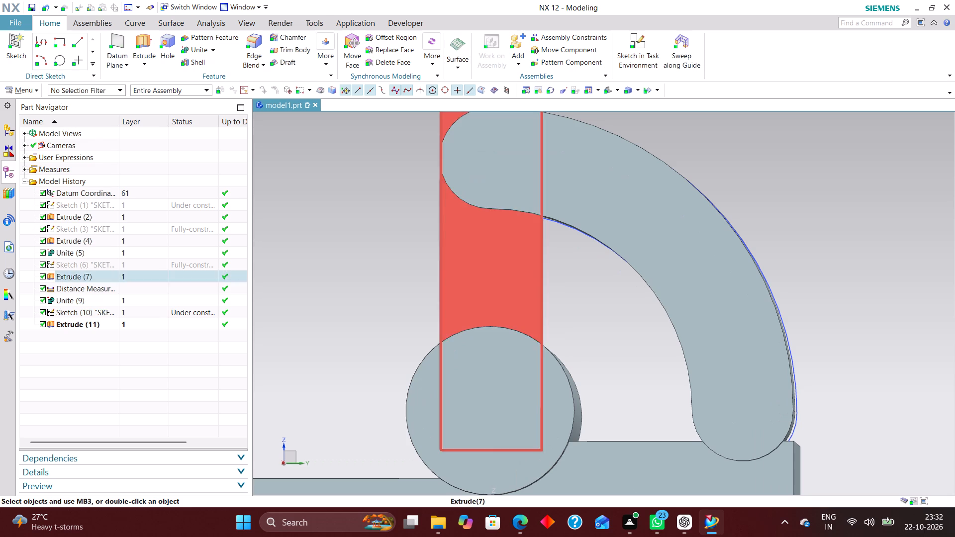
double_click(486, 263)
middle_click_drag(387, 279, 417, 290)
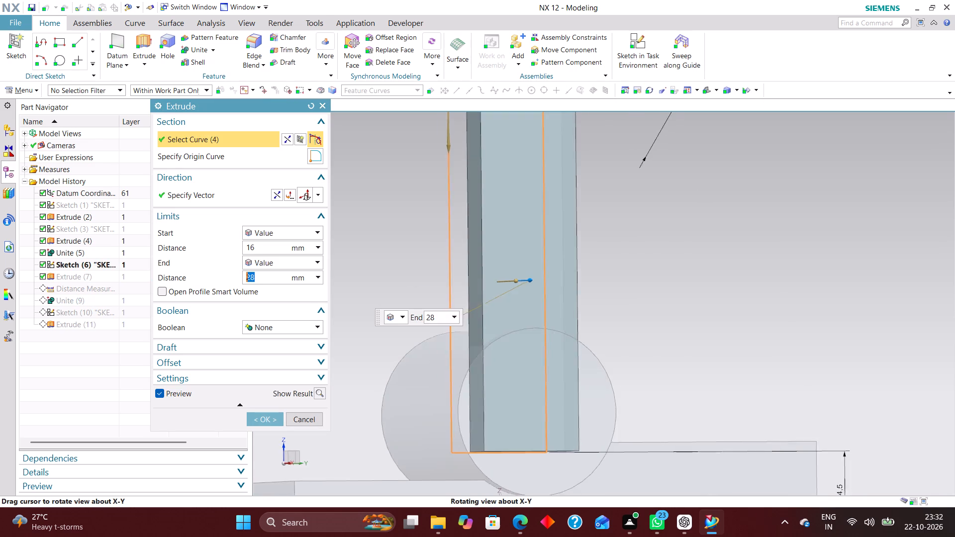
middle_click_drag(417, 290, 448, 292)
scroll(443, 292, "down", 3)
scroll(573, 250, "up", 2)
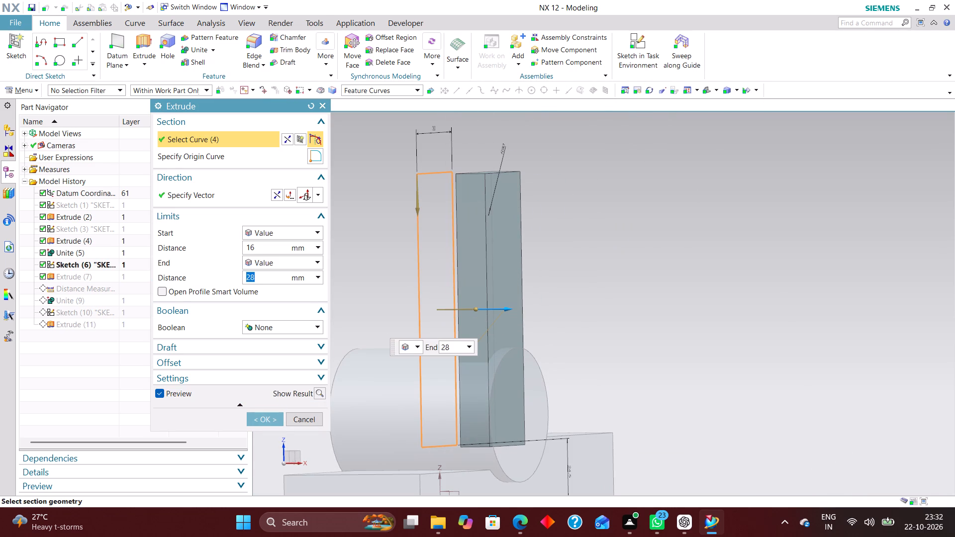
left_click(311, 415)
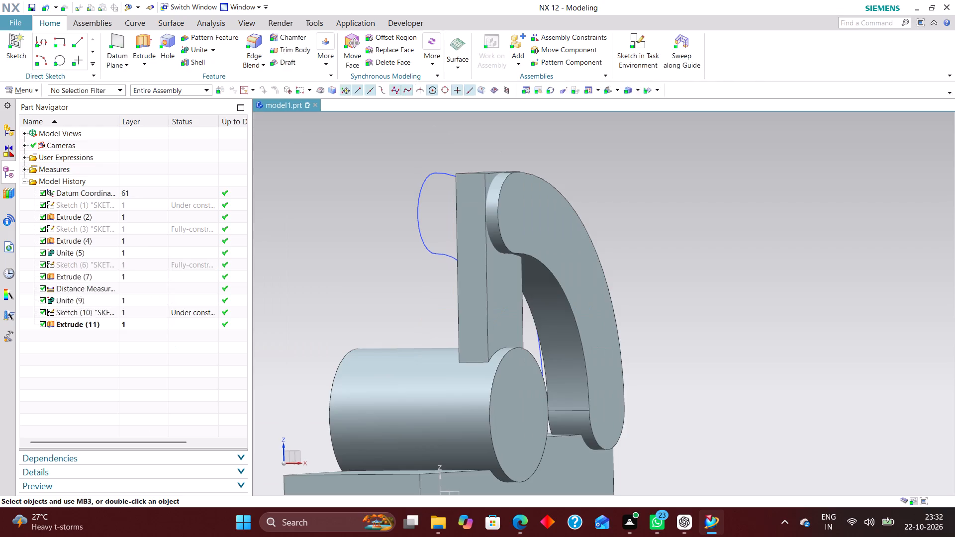
Reopen the upright's 30 mm wide rectangle sketch for editing with rollback.
left_click(109, 289)
left_click(104, 265)
right_click(104, 264)
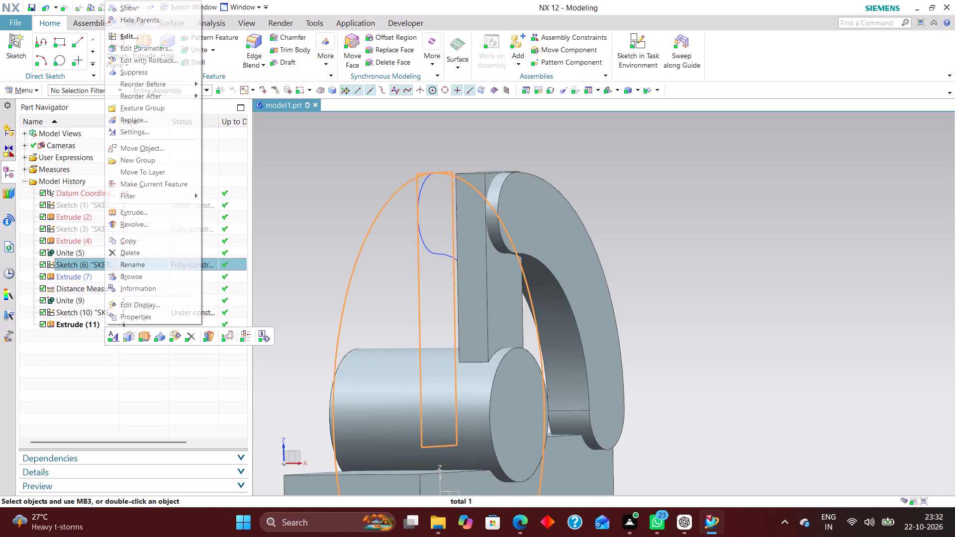
left_click(144, 60)
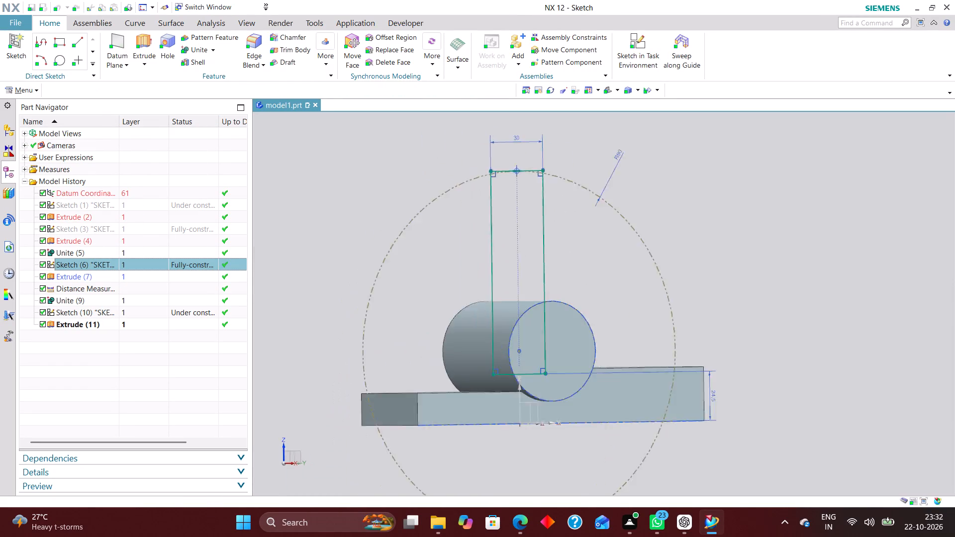
Delete the constraint that ties the rectangle's top line to the R90 reference circle.
scroll(581, 171, "up", 4)
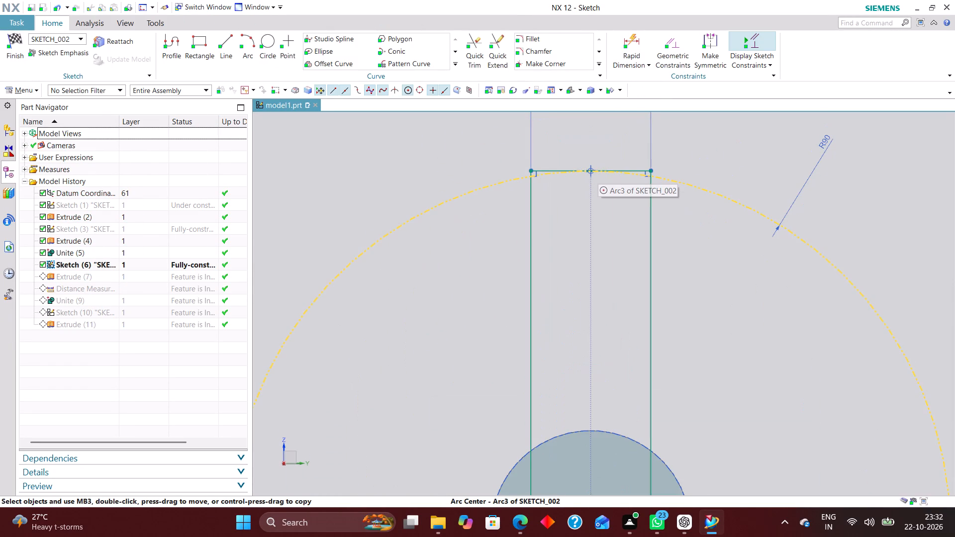
left_click_drag(629, 170, 625, 202)
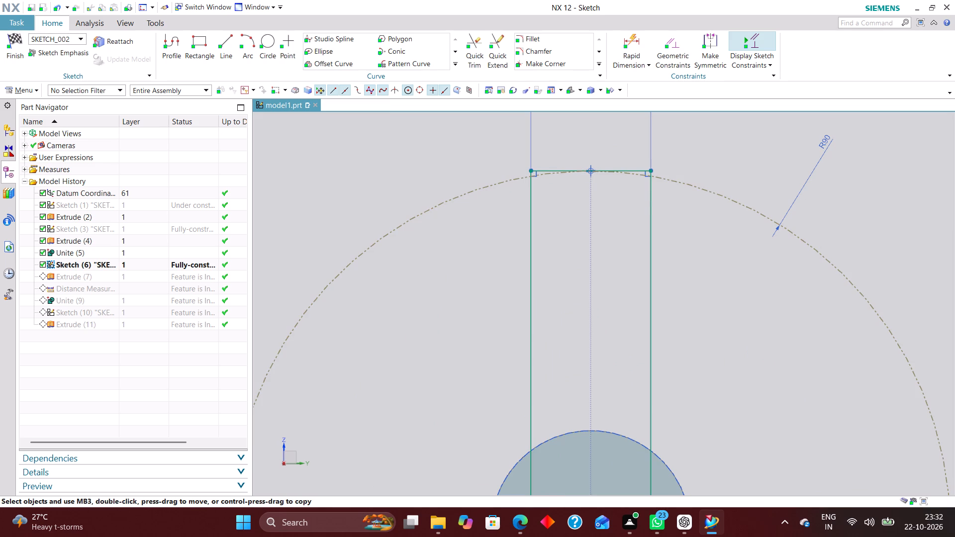
left_click_drag(625, 202, 624, 211)
scroll(585, 165, "up", 9)
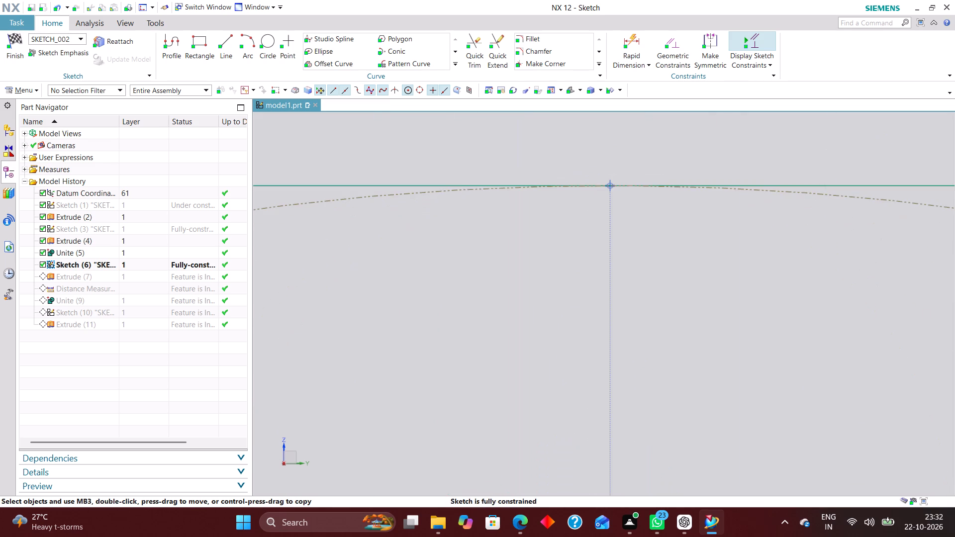
right_click_drag(613, 178, 491, 178)
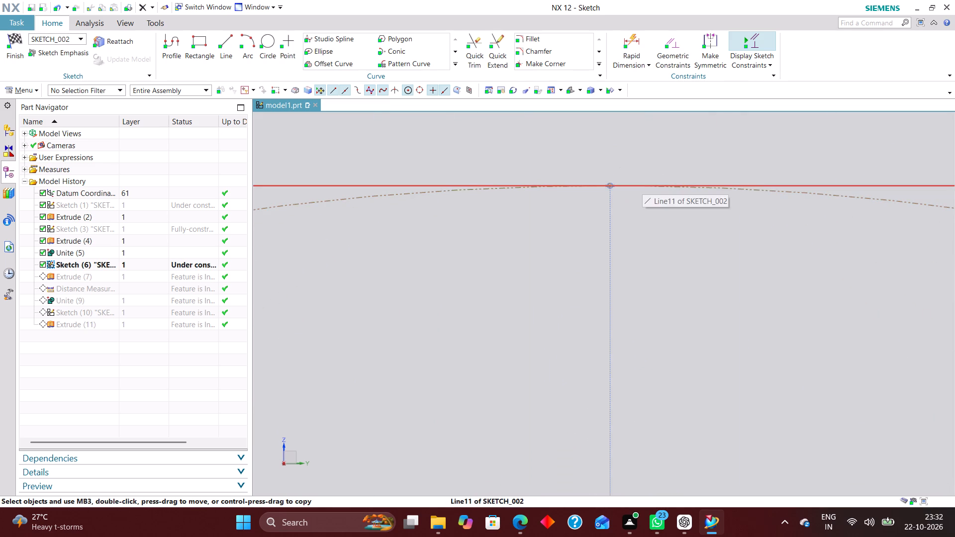
Move the rectangle's top line down so that it lies inside the R90 reference circle.
left_click_drag(644, 181, 641, 267)
scroll(641, 201, "down", 11)
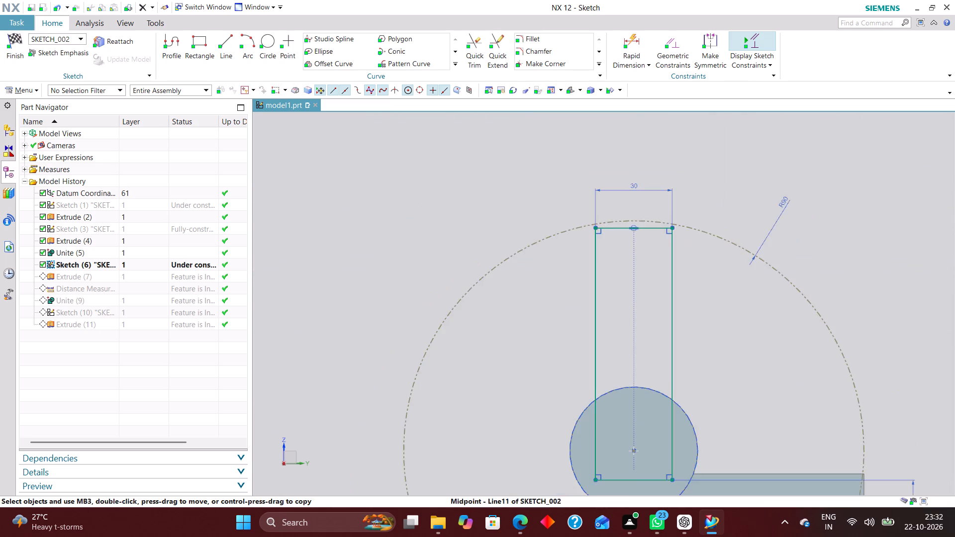
scroll(649, 265, "up", 3)
left_click_drag(642, 193, 649, 277)
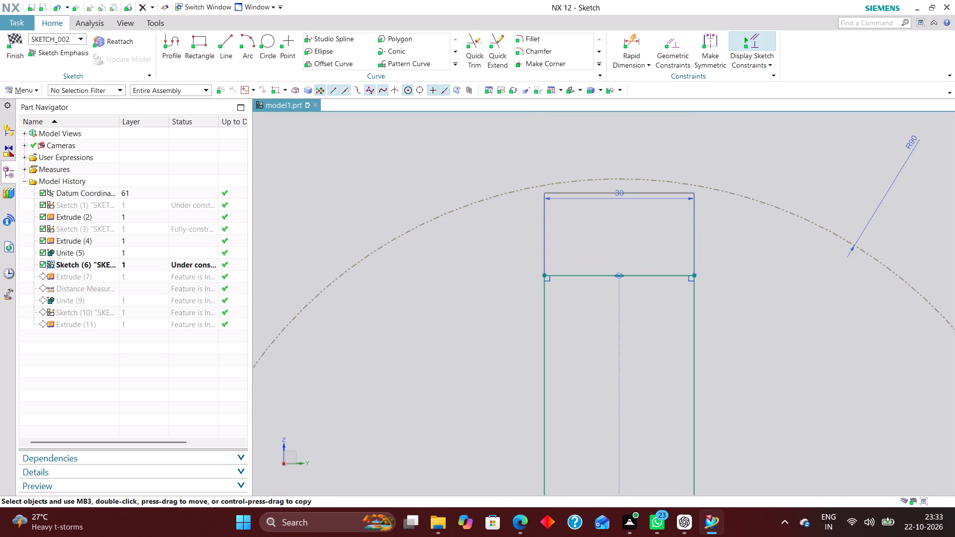
left_click_drag(649, 277, 653, 281)
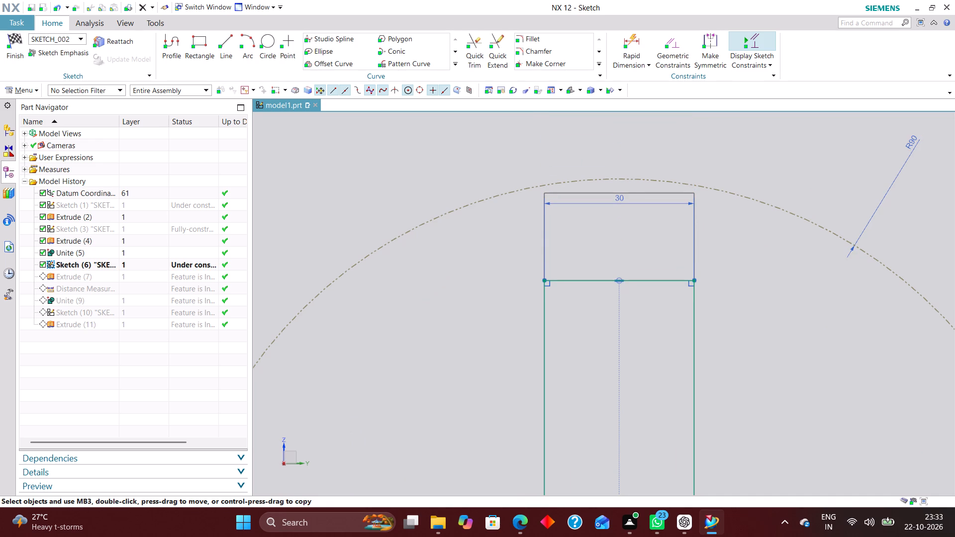
left_click_drag(653, 281, 652, 274)
Sketch a circle about 137 mm in diameter, centred on the boss.
scroll(511, 203, "down", 4)
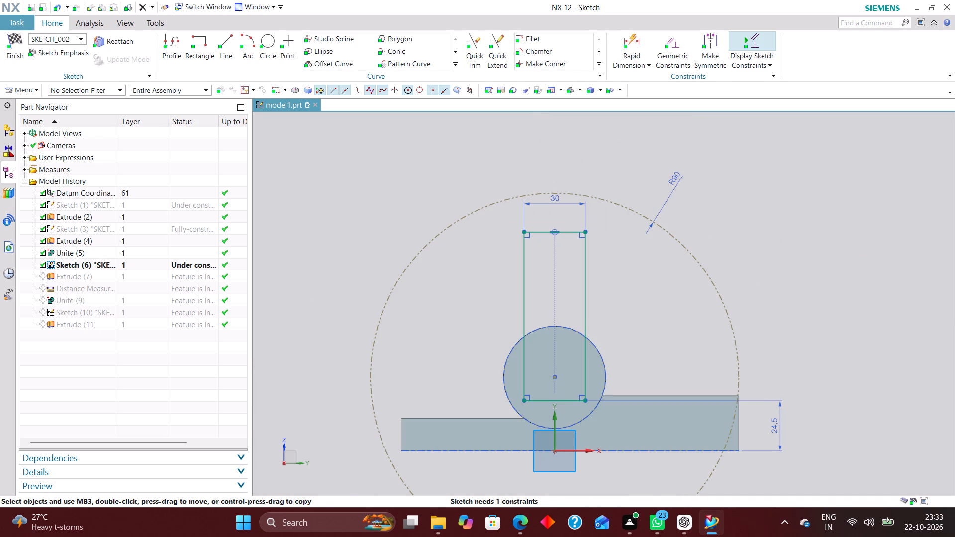
left_click(272, 44)
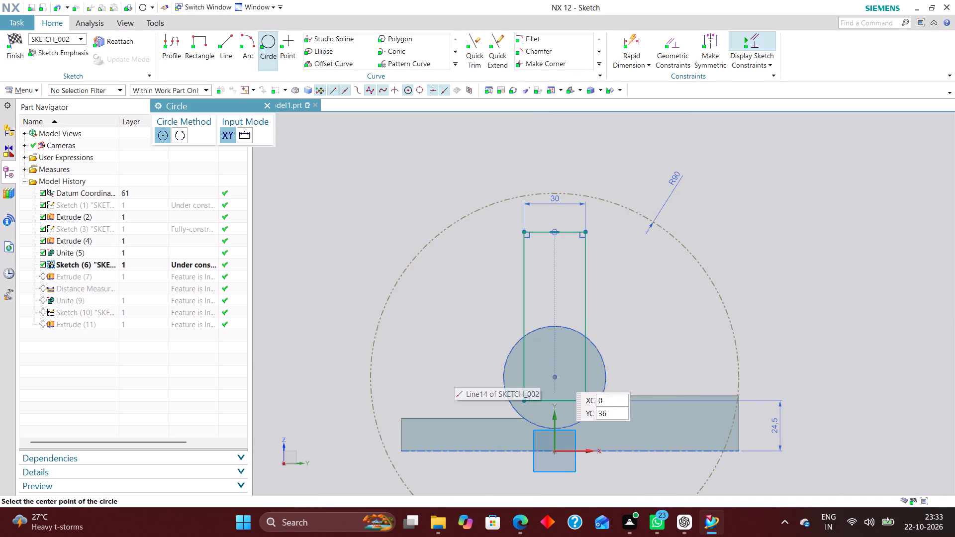
left_click(554, 378)
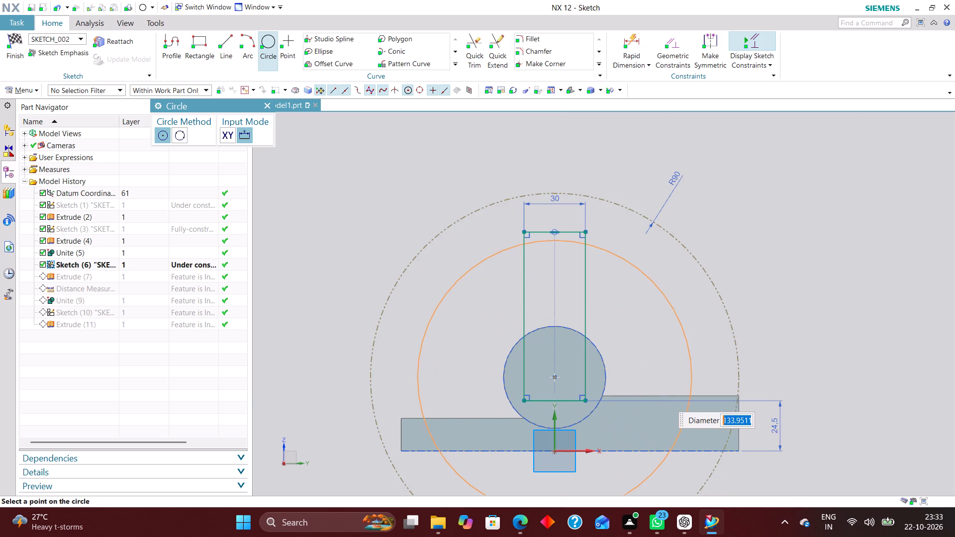
left_click(663, 467)
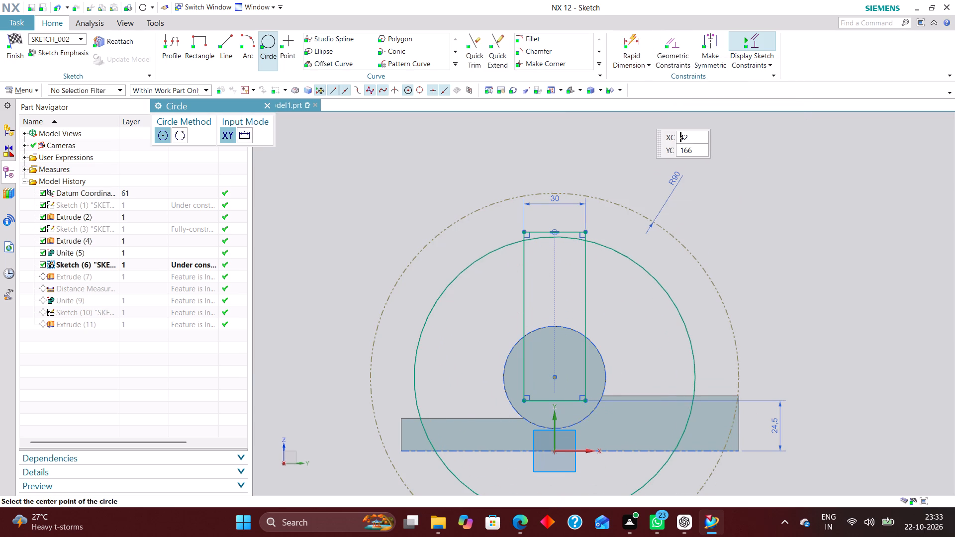
Dimension the new circle's radius and set it to 60 mm.
left_click(636, 45)
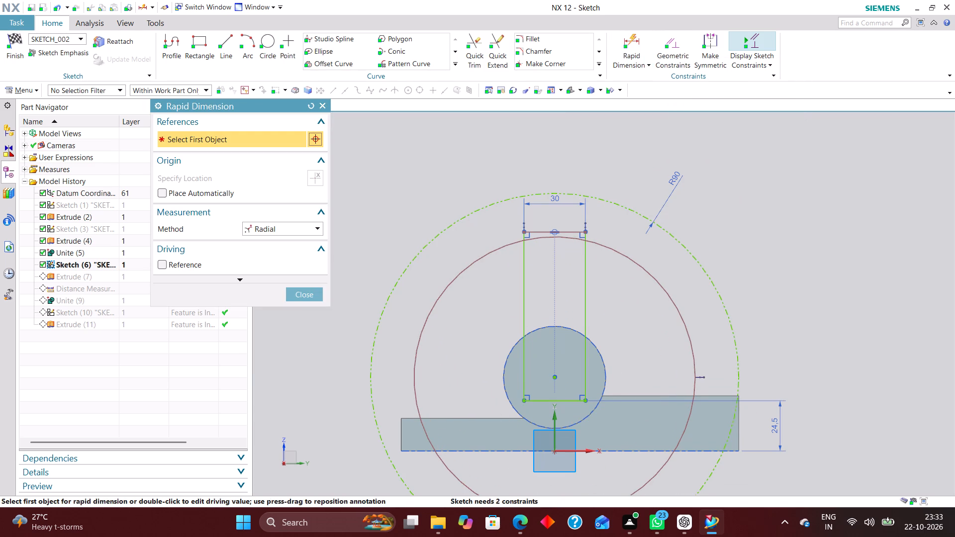
left_click(673, 296)
left_click(752, 267)
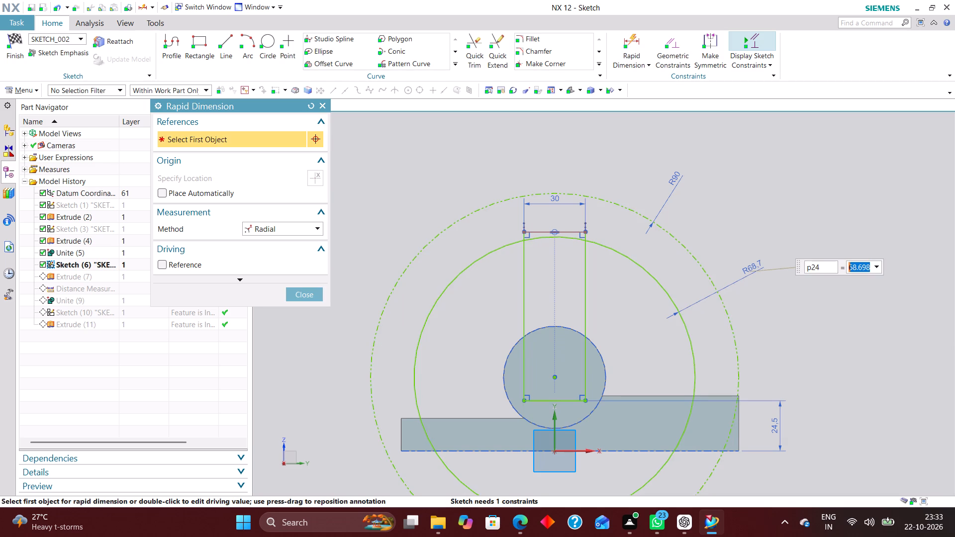
type("60")
key("Return")
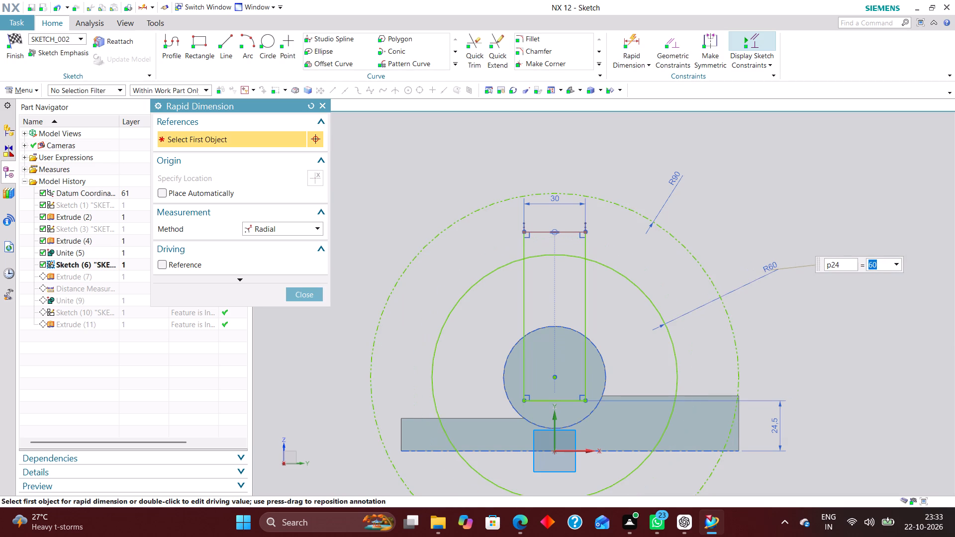
left_click(303, 296)
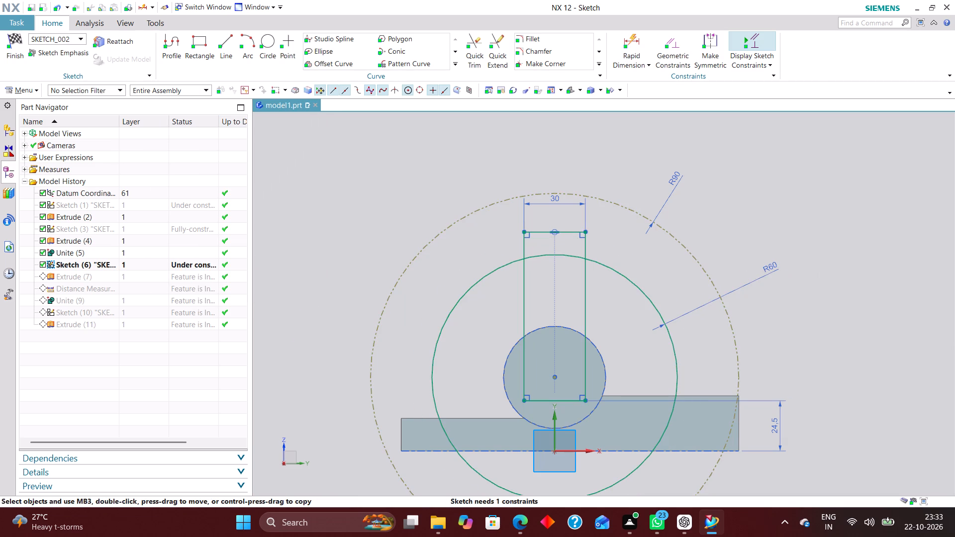
Convert the R60 circle to a reference curve.
right_click_drag(489, 276, 565, 382)
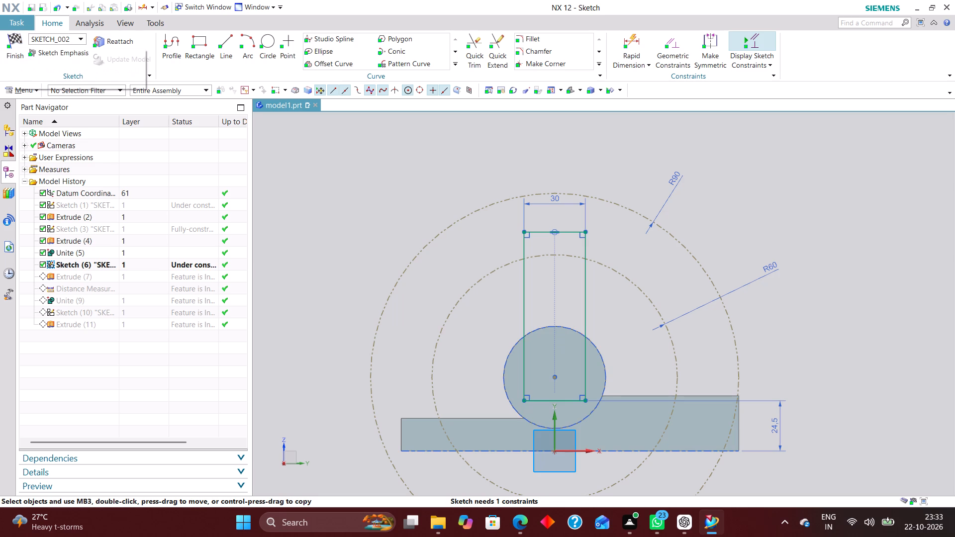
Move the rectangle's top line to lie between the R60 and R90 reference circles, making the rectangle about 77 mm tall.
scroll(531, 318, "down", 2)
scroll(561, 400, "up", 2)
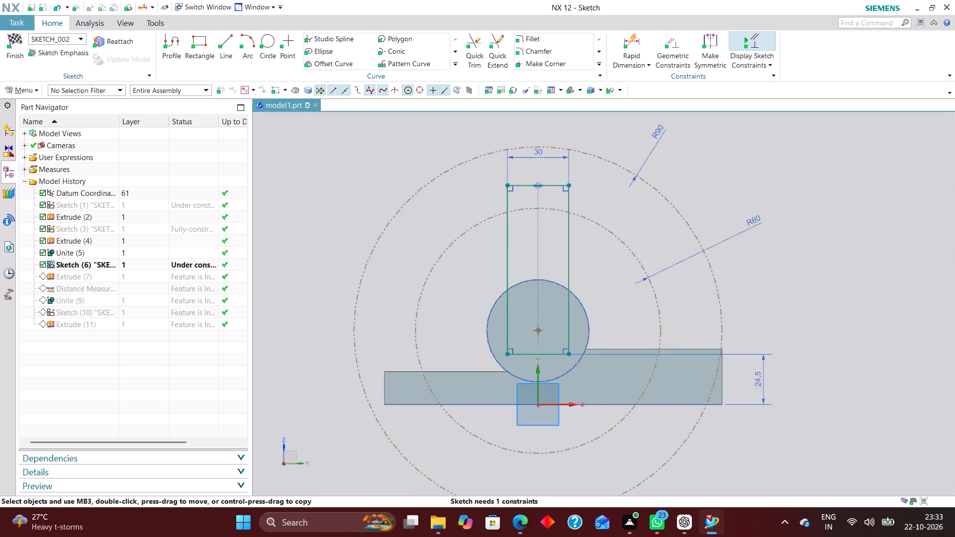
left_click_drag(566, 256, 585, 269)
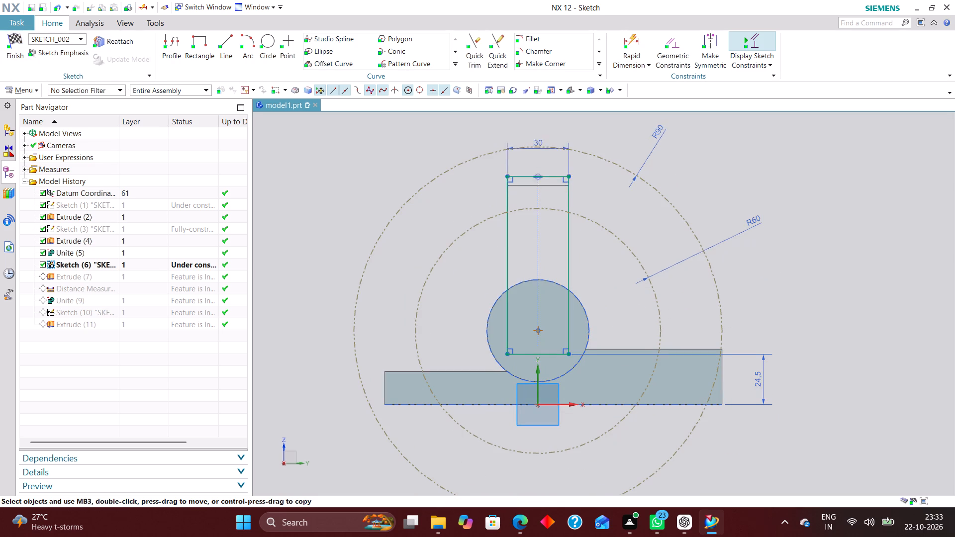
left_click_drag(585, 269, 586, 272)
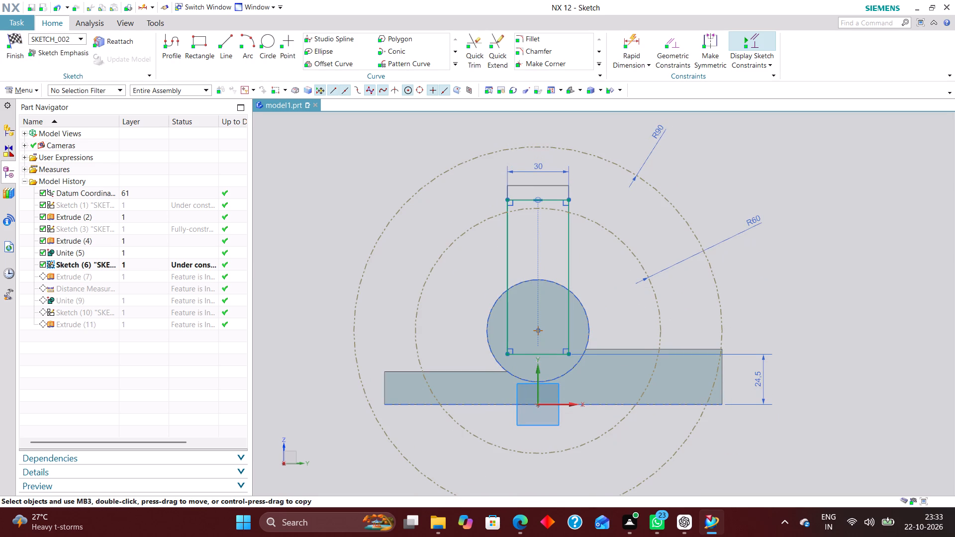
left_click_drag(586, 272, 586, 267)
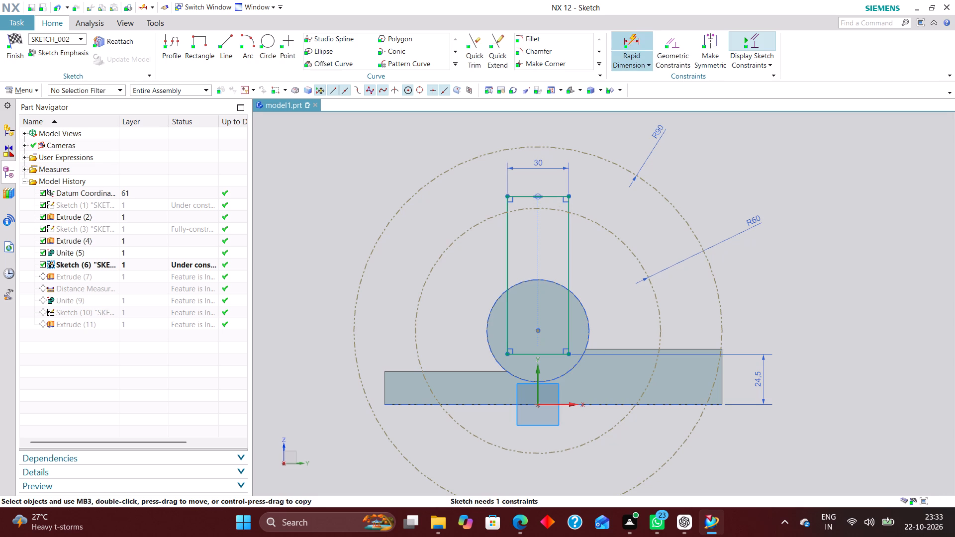
Dimension the rectangle's height with Rapid Dimension using the Inferred method, and finish the sketch.
left_click(640, 37)
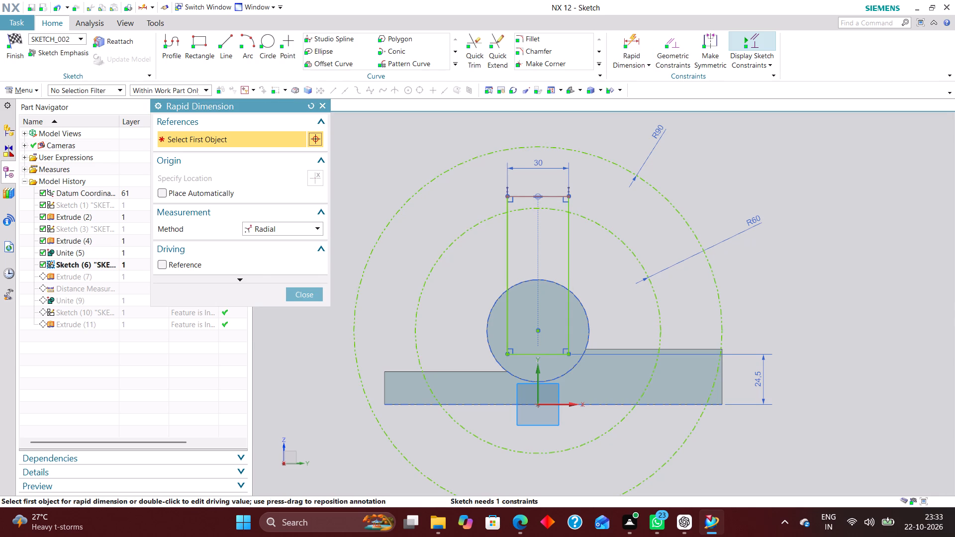
left_click(296, 234)
left_click(295, 238)
left_click(571, 262)
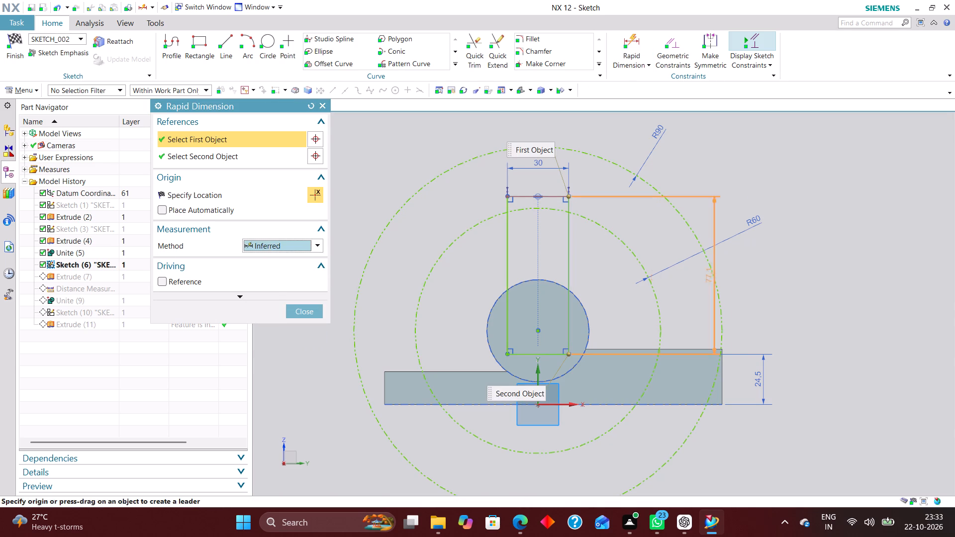
left_click(765, 268)
left_click(311, 311)
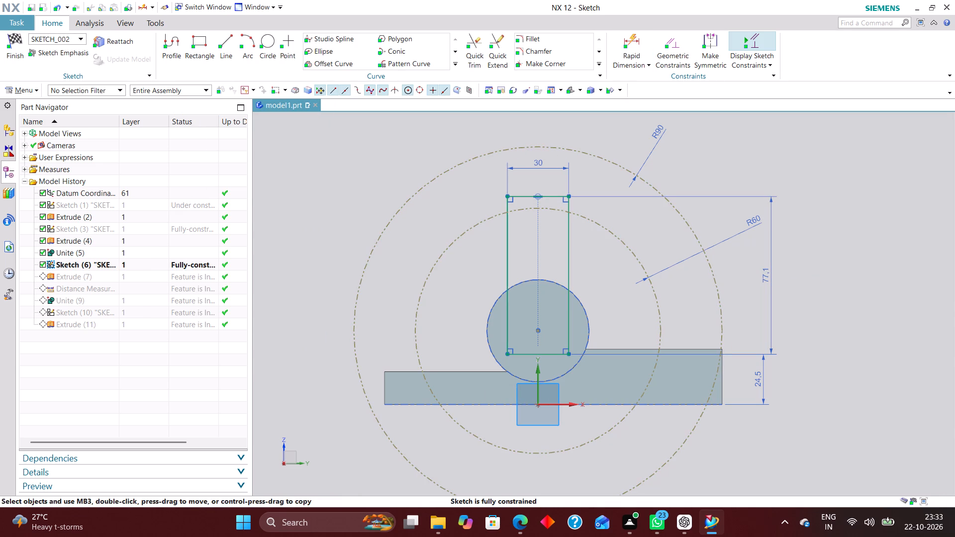
left_click(14, 36)
Reopen the upright's sketch for editing with rollback.
scroll(535, 273, "down", 4)
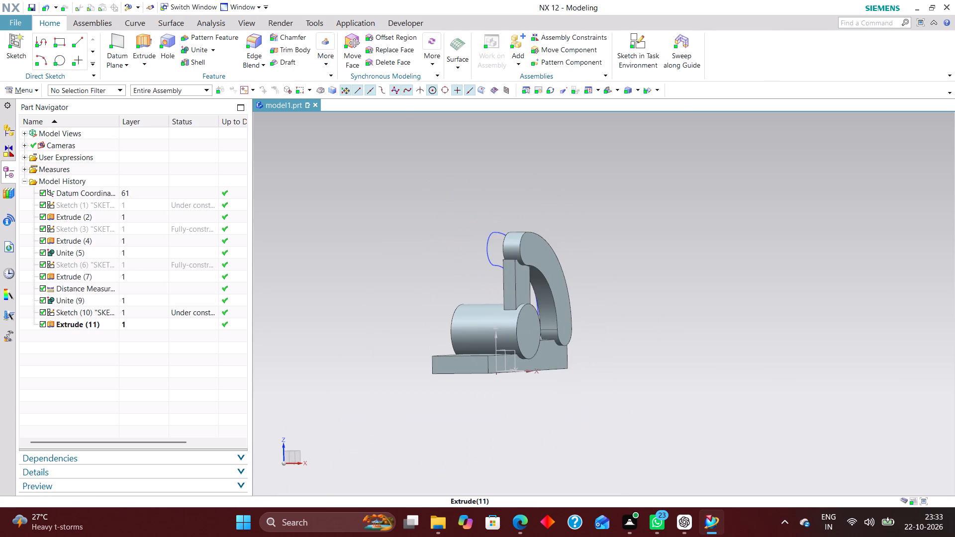
middle_click_drag(664, 294, 617, 285)
middle_click_drag(617, 291, 614, 330)
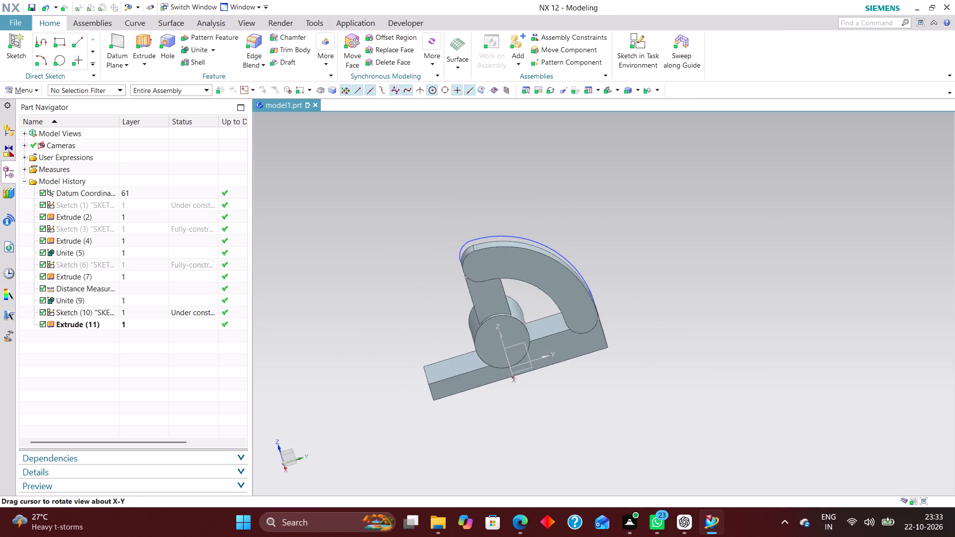
right_click_drag(660, 227, 575, 228)
scroll(482, 277, "up", 4)
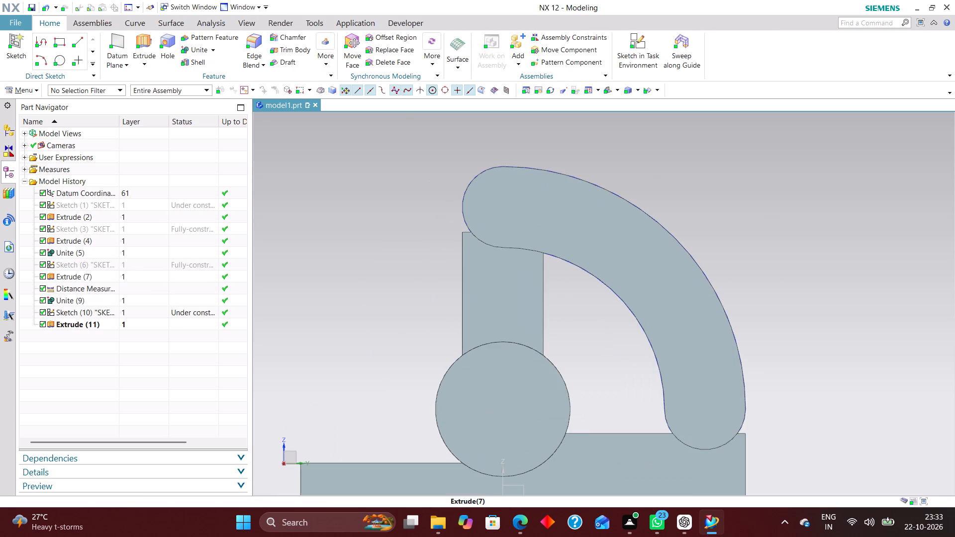
left_click(127, 264)
right_click(127, 264)
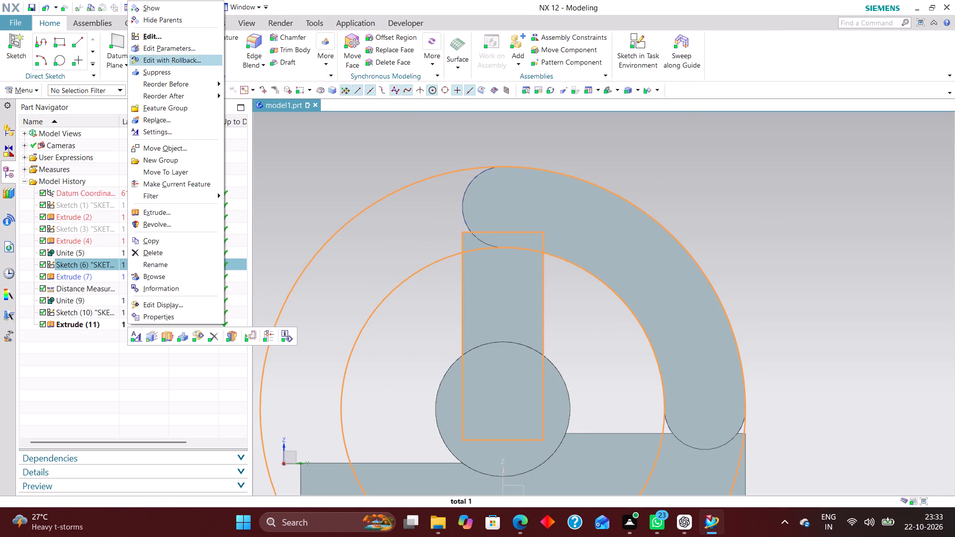
left_click(180, 58)
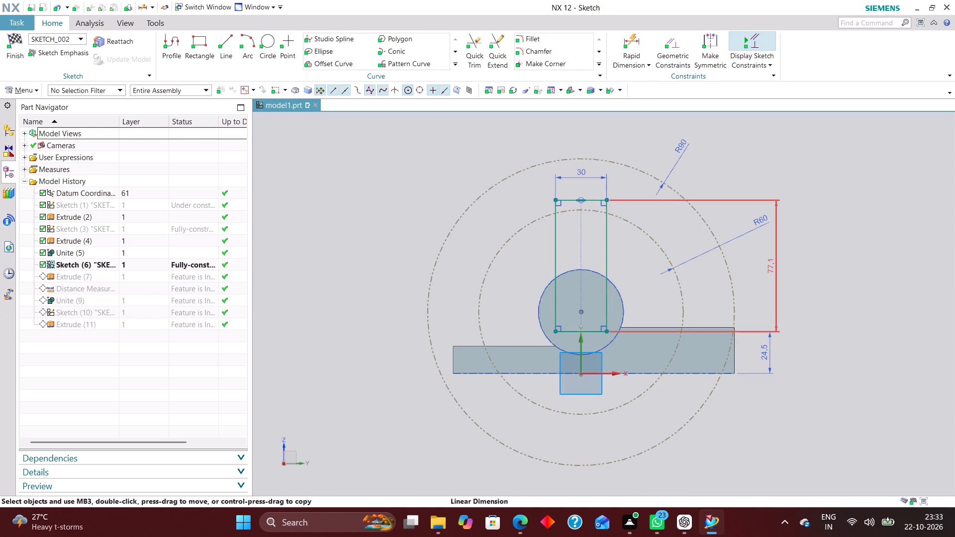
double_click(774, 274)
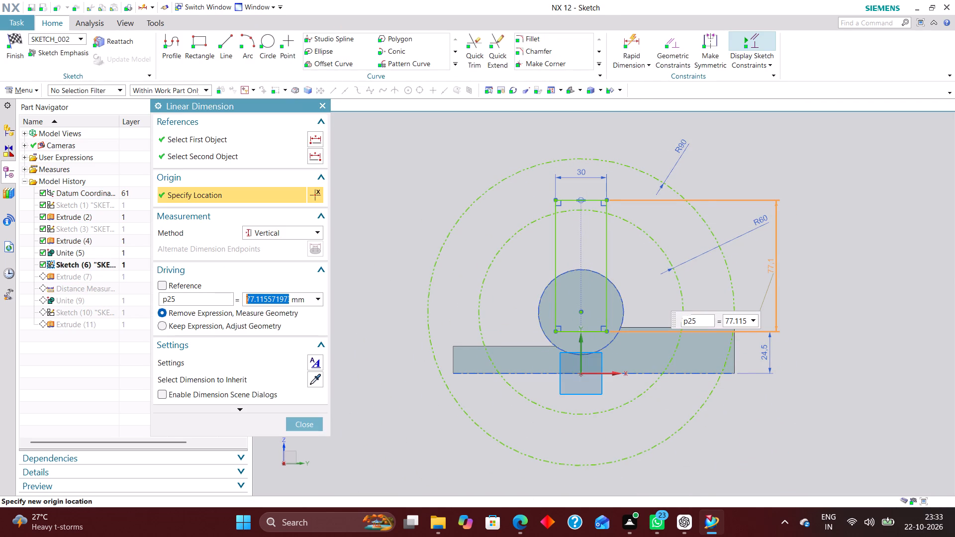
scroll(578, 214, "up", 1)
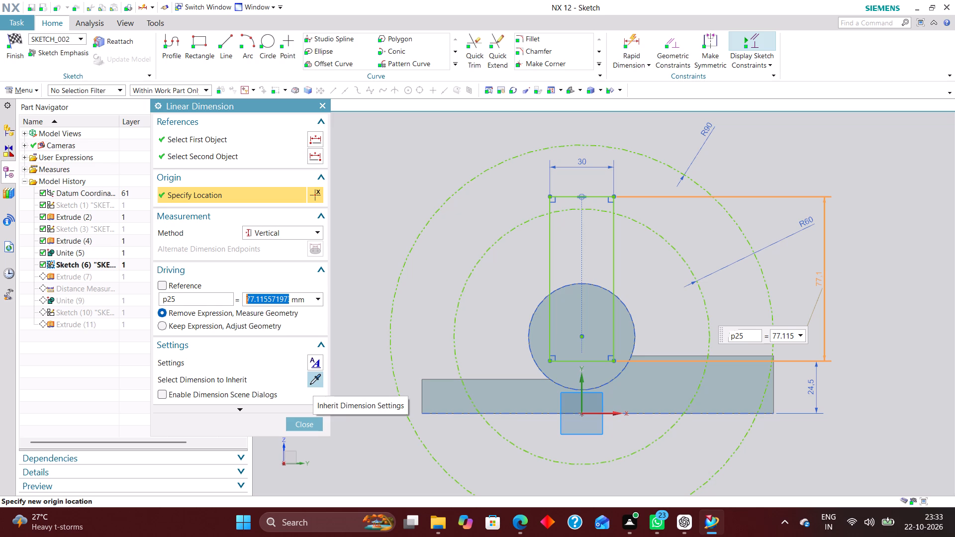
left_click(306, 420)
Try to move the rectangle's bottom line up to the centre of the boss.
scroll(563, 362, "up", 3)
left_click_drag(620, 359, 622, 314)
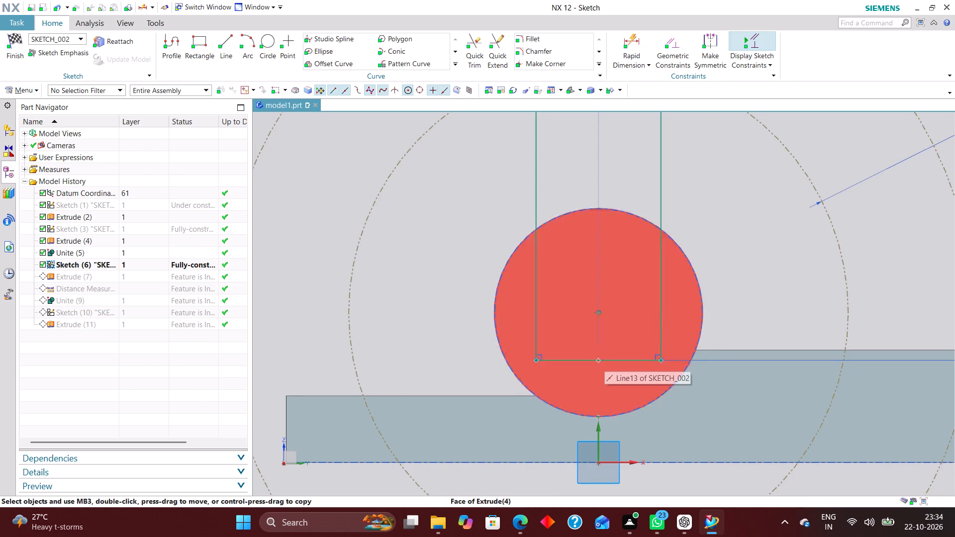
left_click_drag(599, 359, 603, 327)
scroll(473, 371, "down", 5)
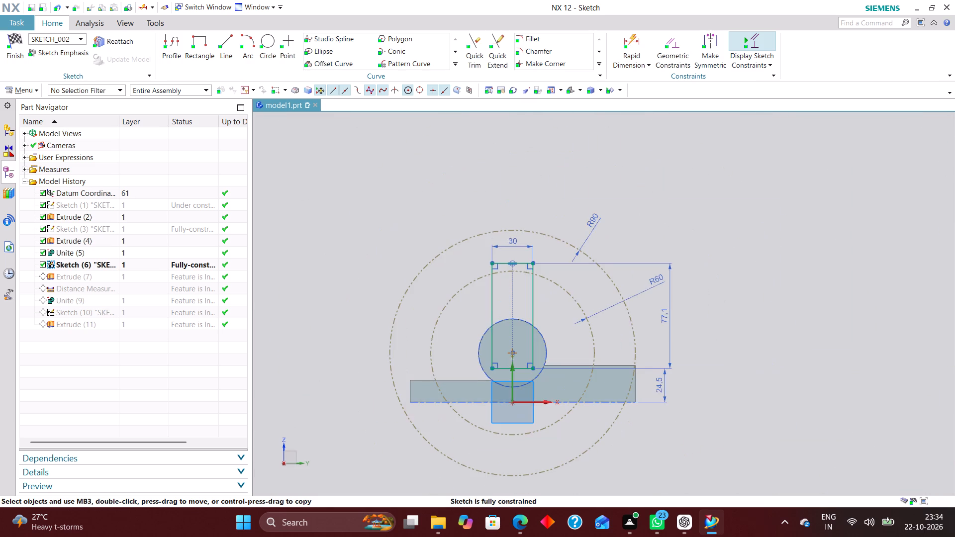
Set the distance from the base's bottom edge to the rectangle's bottom line to 30 mm, and change it to 36 mm.
scroll(672, 385, "up", 3)
double_click(650, 386)
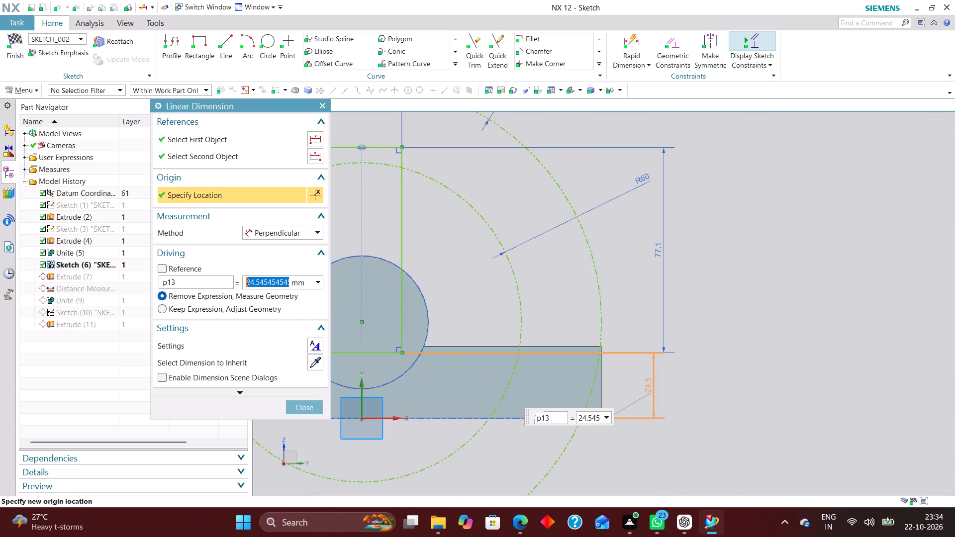
type("30")
key("Return")
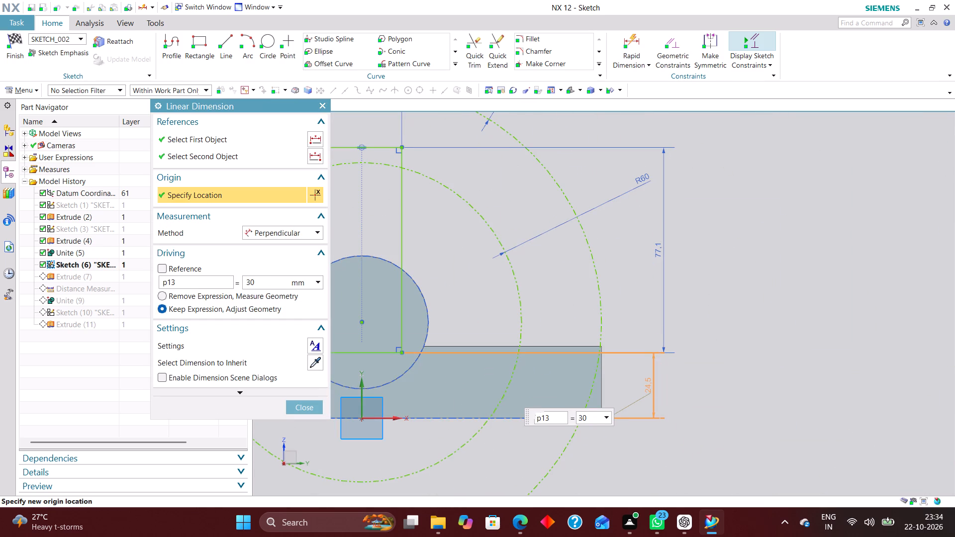
type("36")
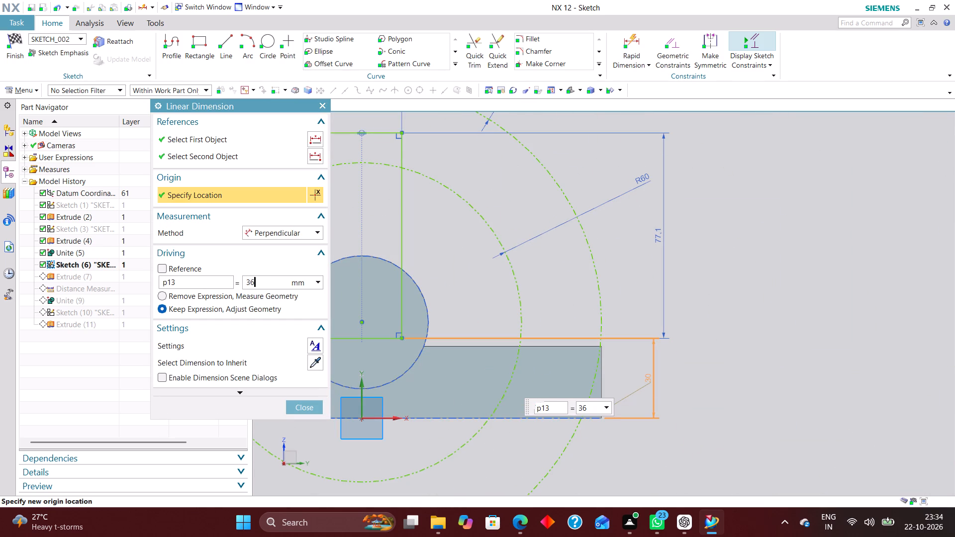
key("Return")
Set the rectangle's height to 75 mm and finish the sketch.
scroll(755, 402, "down", 2)
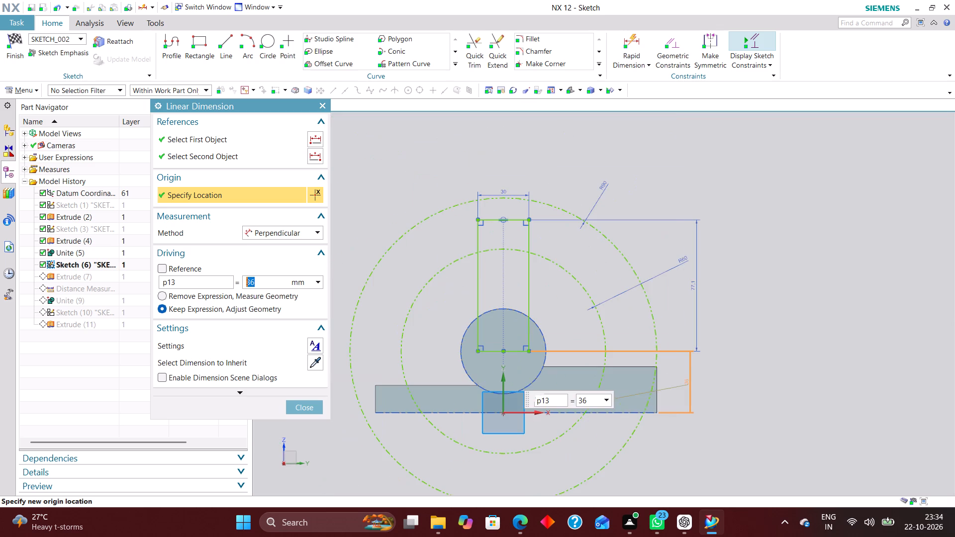
double_click(695, 288)
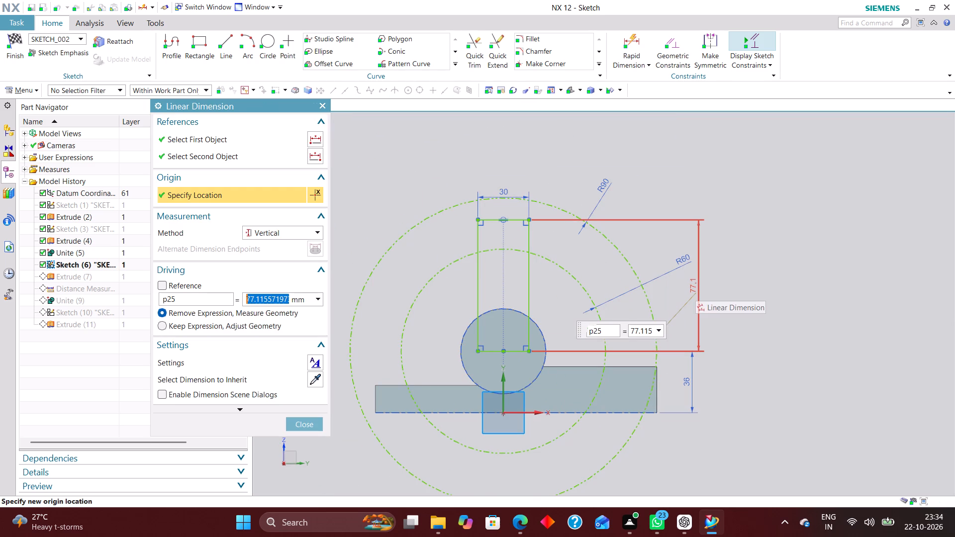
type("75")
key("Return")
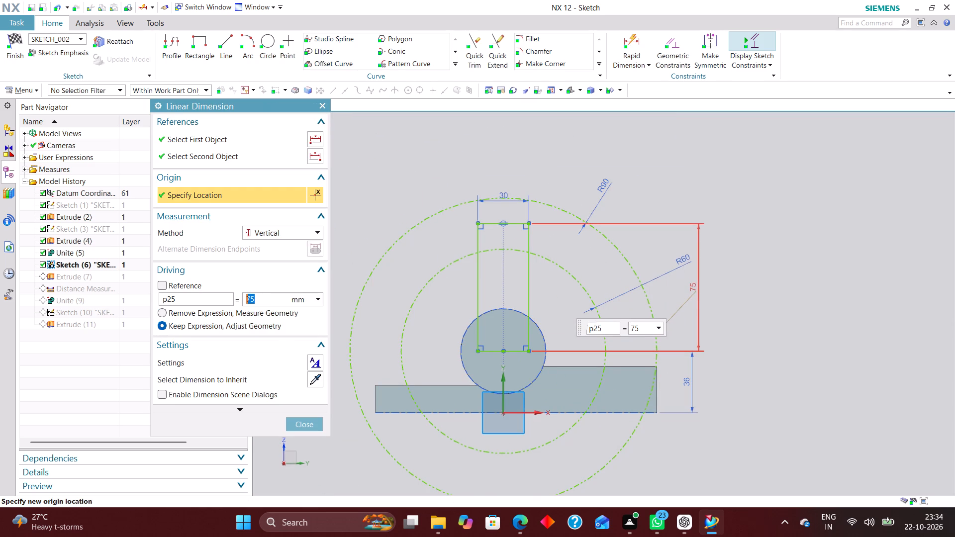
left_click(302, 421)
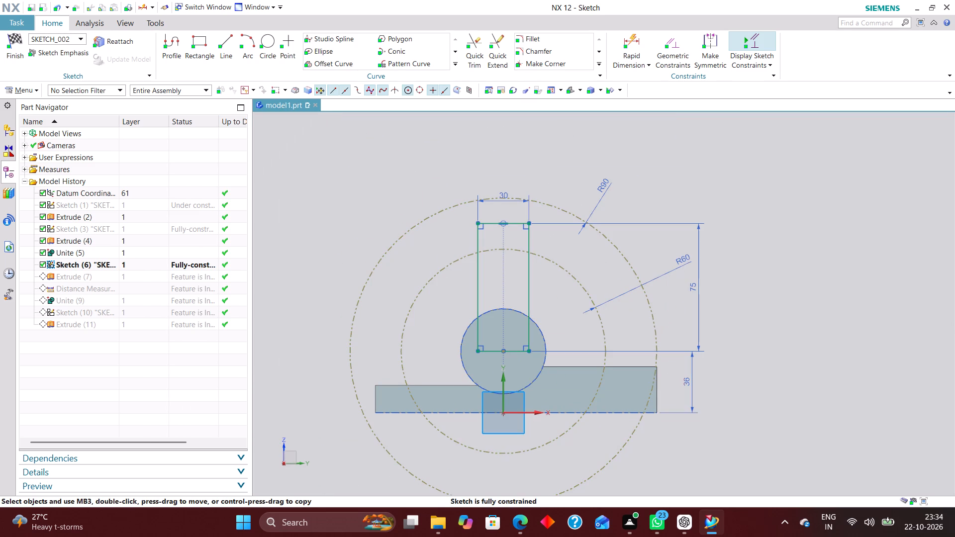
left_click(11, 36)
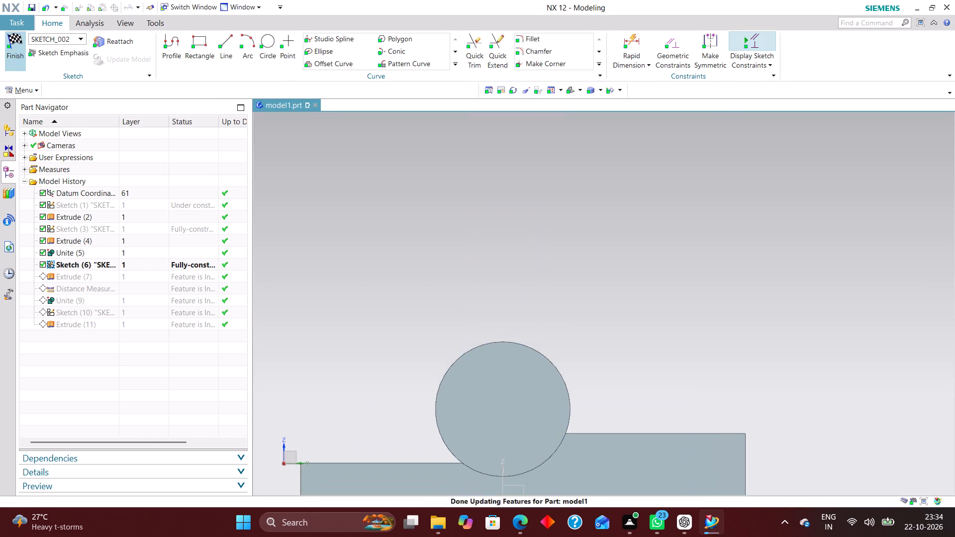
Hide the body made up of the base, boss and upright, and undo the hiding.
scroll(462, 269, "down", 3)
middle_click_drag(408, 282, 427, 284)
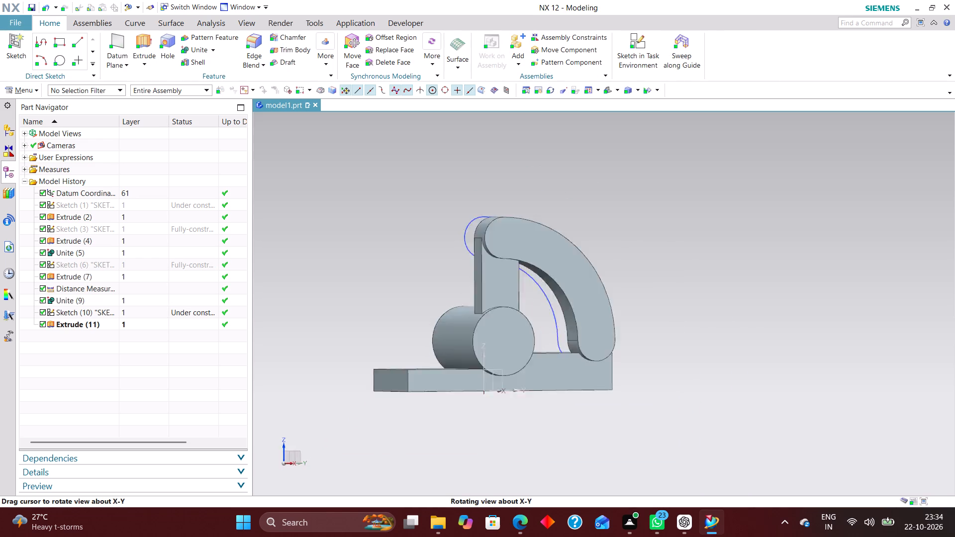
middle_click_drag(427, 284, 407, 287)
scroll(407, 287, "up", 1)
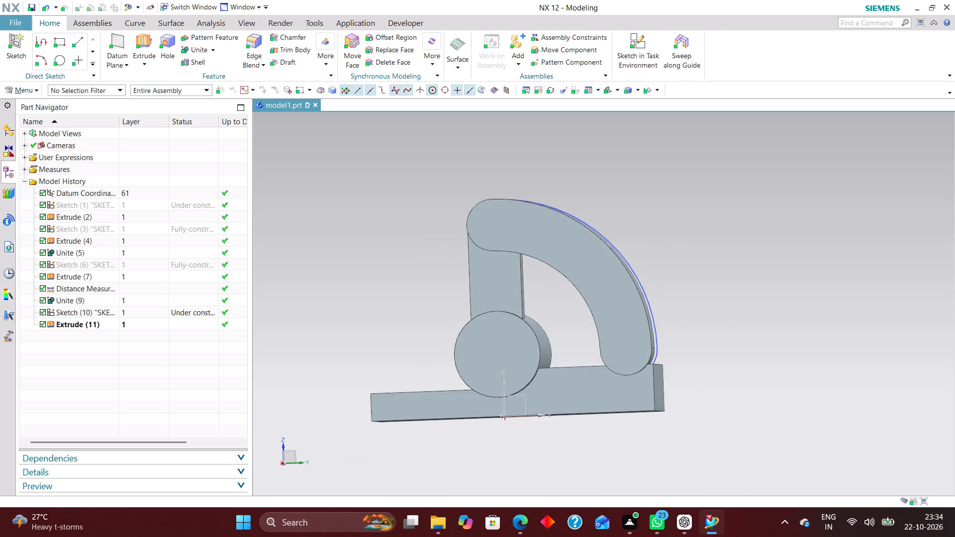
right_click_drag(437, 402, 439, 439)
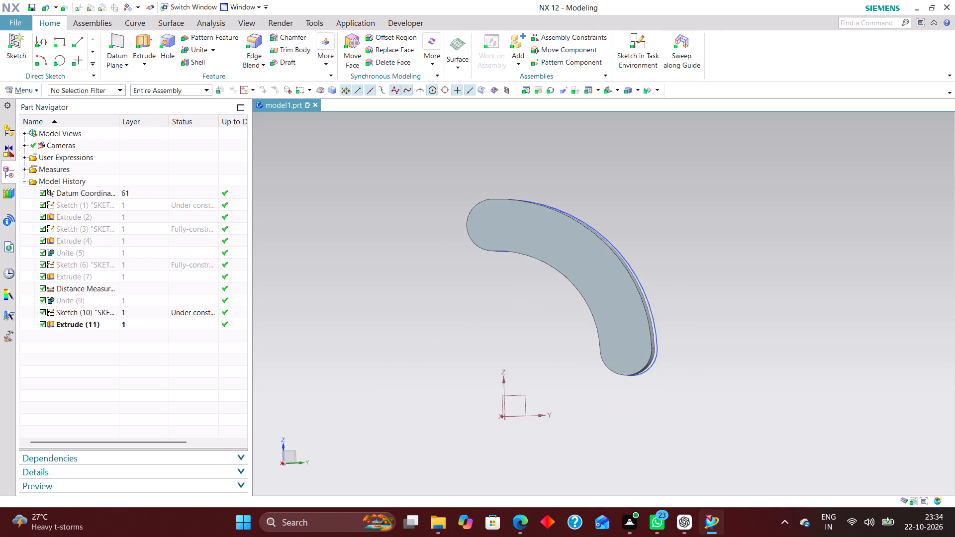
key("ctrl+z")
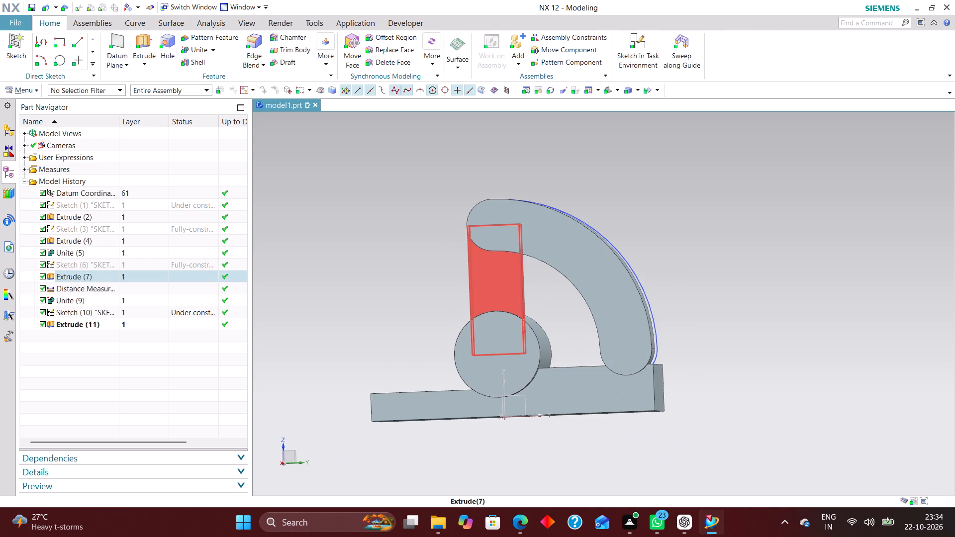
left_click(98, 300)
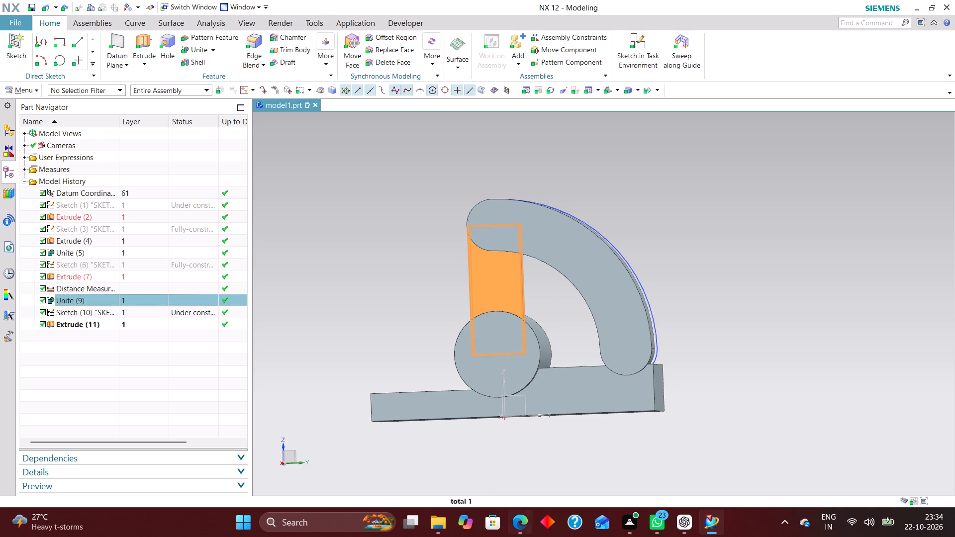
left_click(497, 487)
Hide the curved arm's sketch.
middle_click_drag(400, 445, 431, 445)
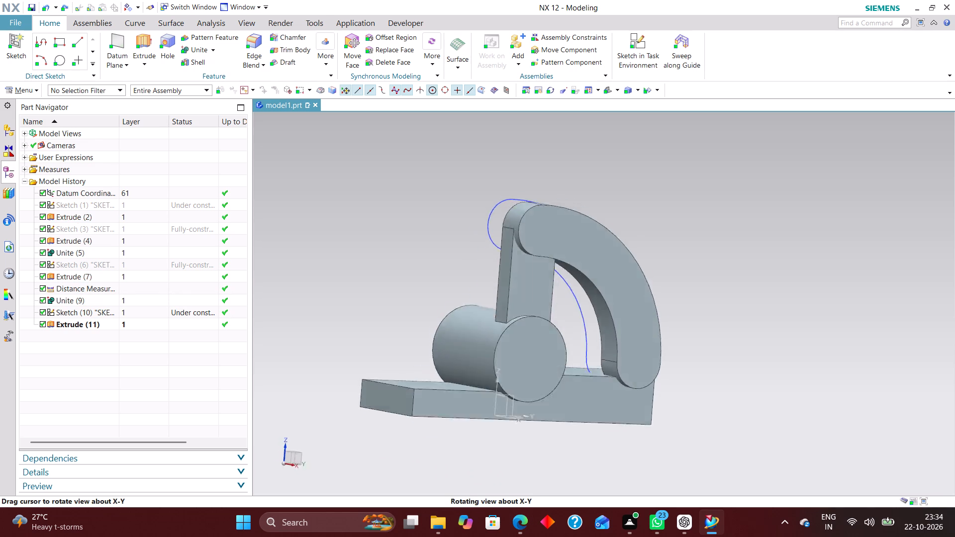
middle_click_drag(431, 445, 472, 464)
right_click_drag(546, 210, 549, 249)
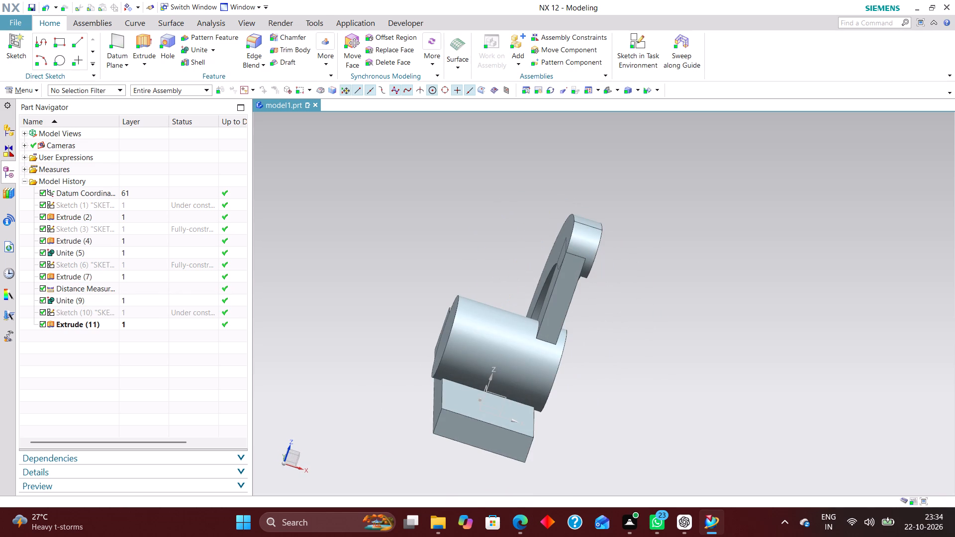
Unite the curved arm with the base, boss and upright body, using that body as the target.
scroll(623, 373, "up", 1)
middle_click_drag(615, 370, 574, 354)
left_click(575, 470)
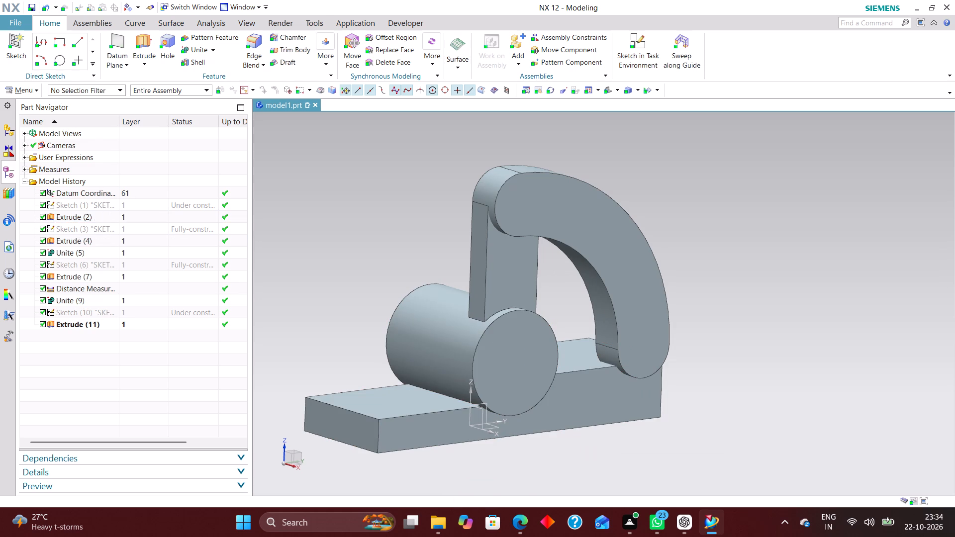
left_click(194, 54)
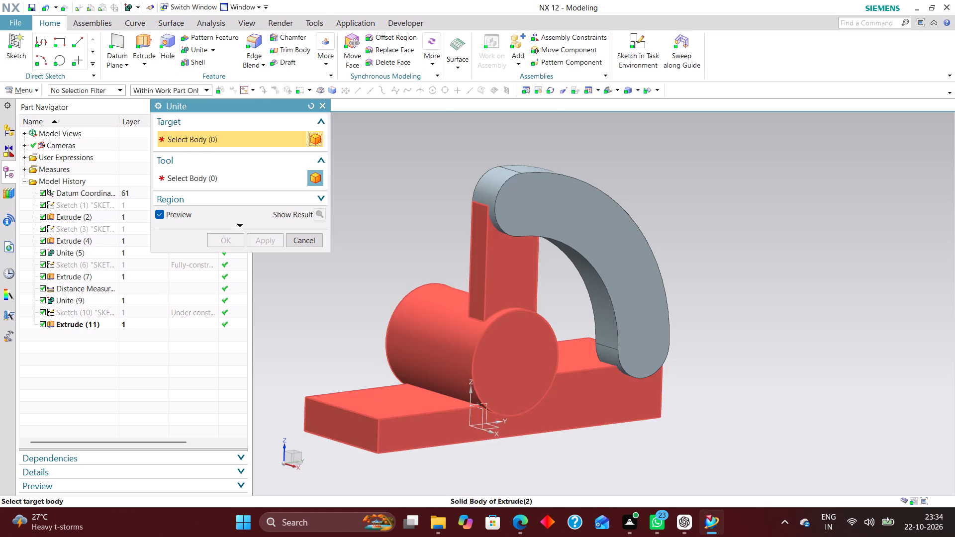
left_click(459, 341)
left_click(552, 185)
left_click(227, 239)
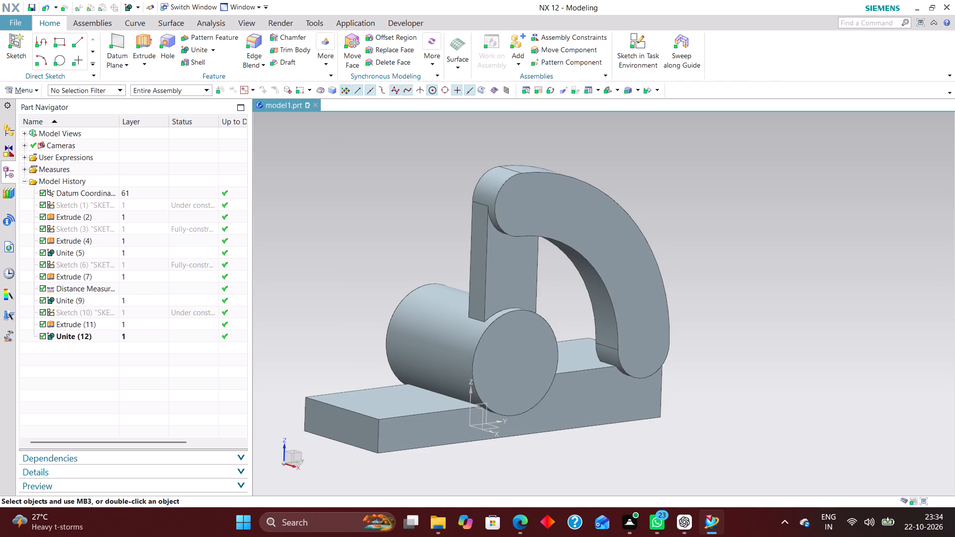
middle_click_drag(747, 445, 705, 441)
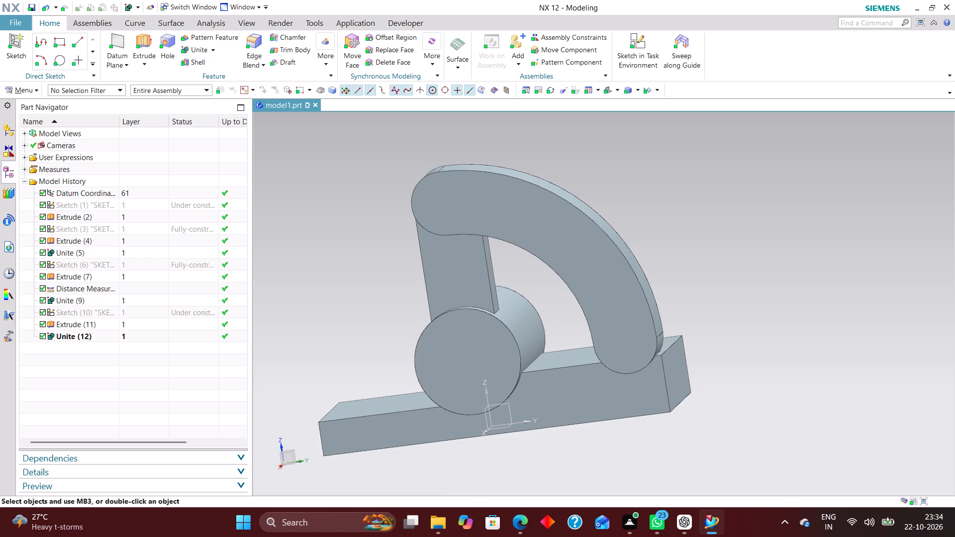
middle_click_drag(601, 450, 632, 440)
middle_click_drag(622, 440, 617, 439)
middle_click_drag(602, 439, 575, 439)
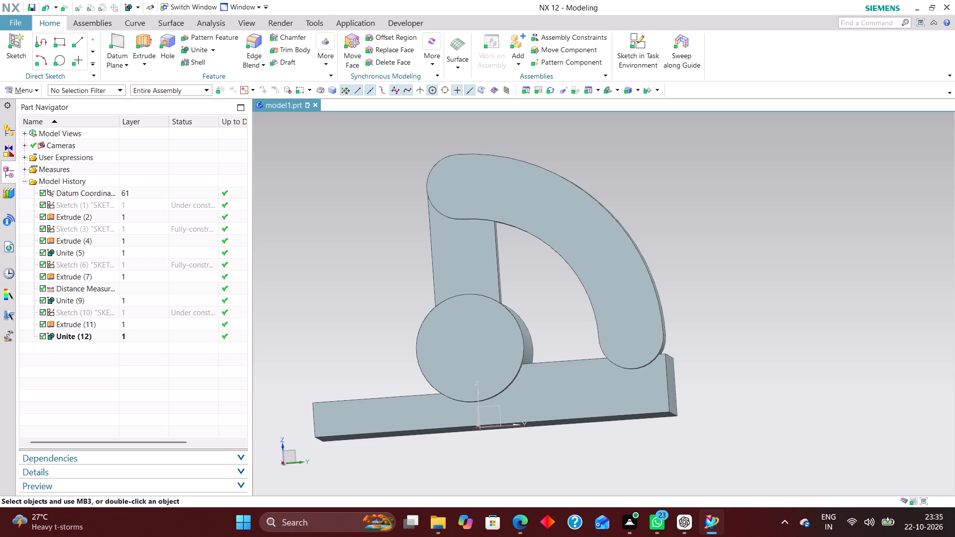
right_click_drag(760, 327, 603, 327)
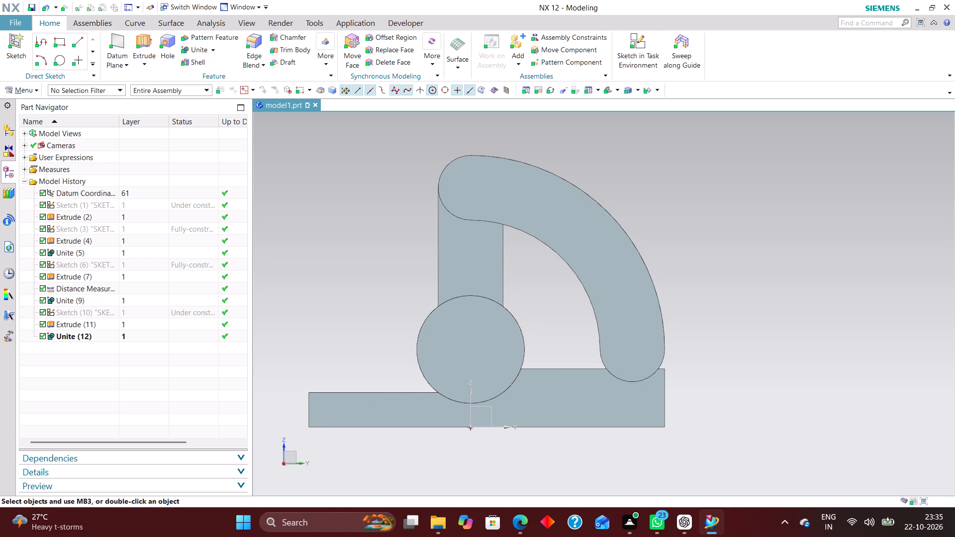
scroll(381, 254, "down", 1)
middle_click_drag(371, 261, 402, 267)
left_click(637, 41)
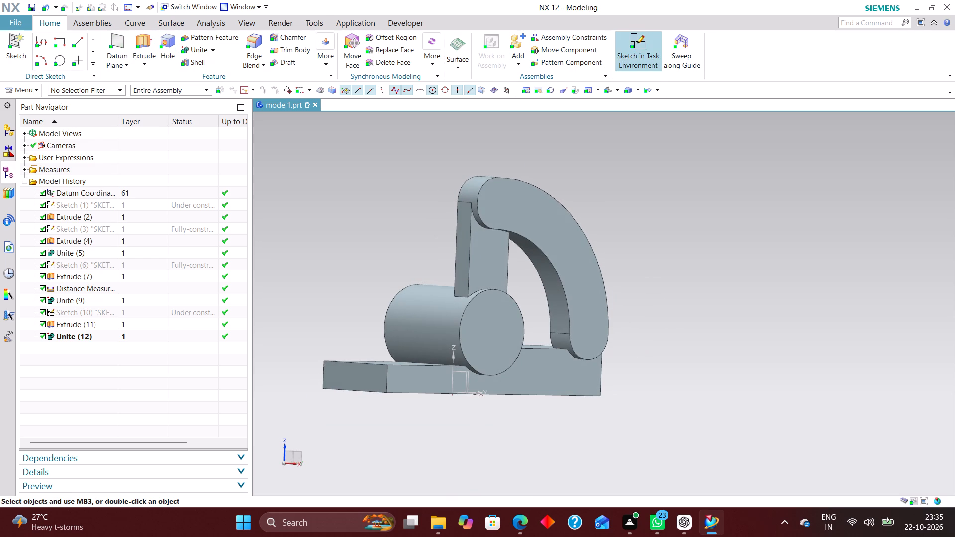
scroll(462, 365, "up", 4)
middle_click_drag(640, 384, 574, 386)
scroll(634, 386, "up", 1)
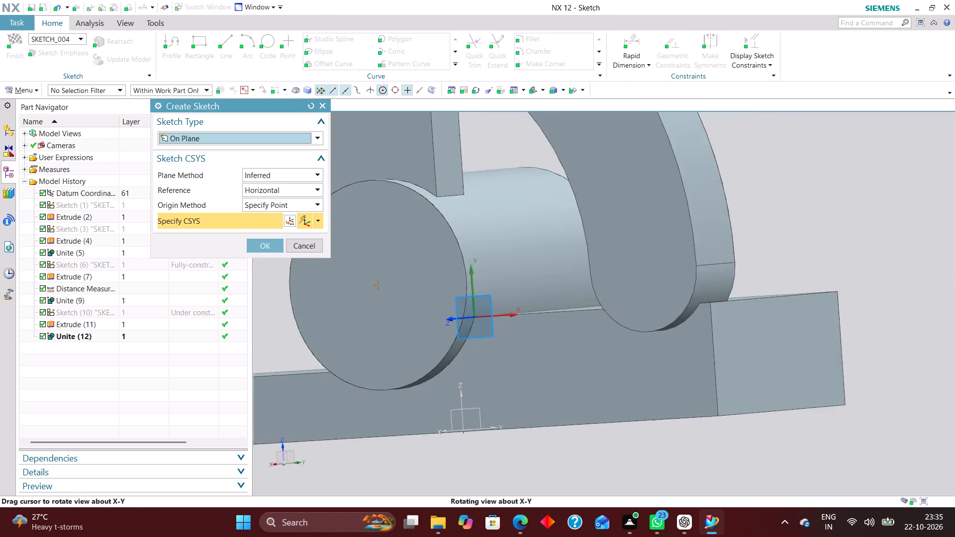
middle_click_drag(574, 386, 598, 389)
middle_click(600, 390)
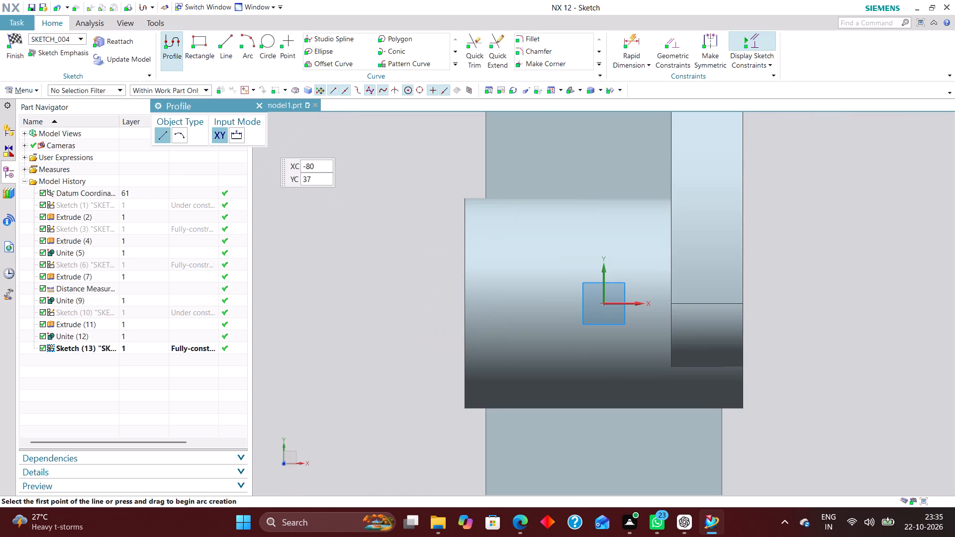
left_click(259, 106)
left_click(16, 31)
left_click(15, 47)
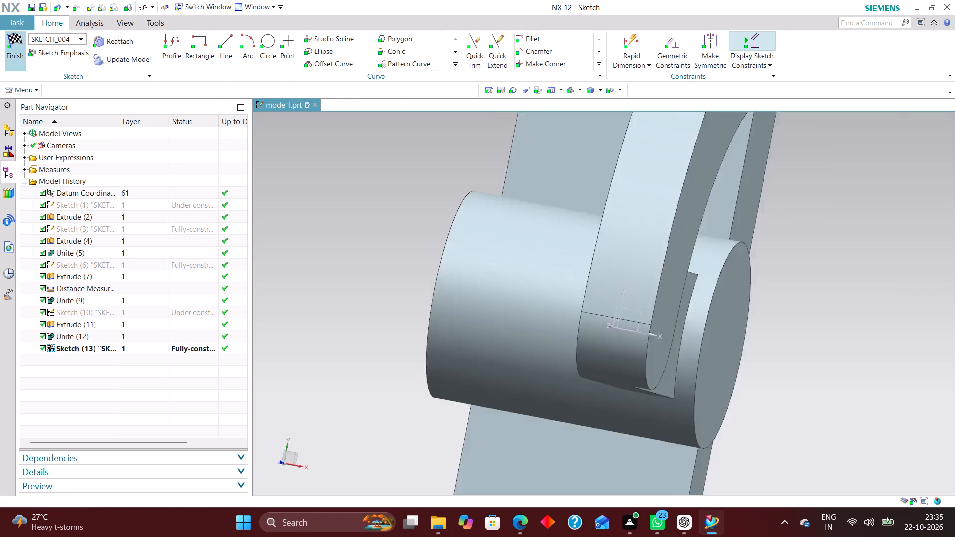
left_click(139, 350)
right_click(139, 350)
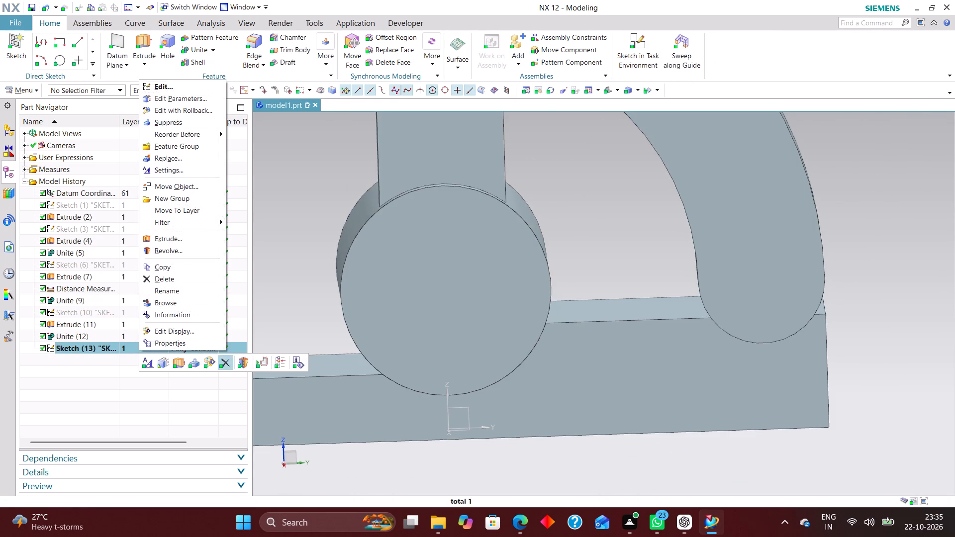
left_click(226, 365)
Start a sketch on the datum YZ plane and draw a circle inside the curved arm's lower end, about 37 mm above the base's bottom edge.
scroll(478, 395, "down", 5)
middle_click_drag(536, 440, 561, 440)
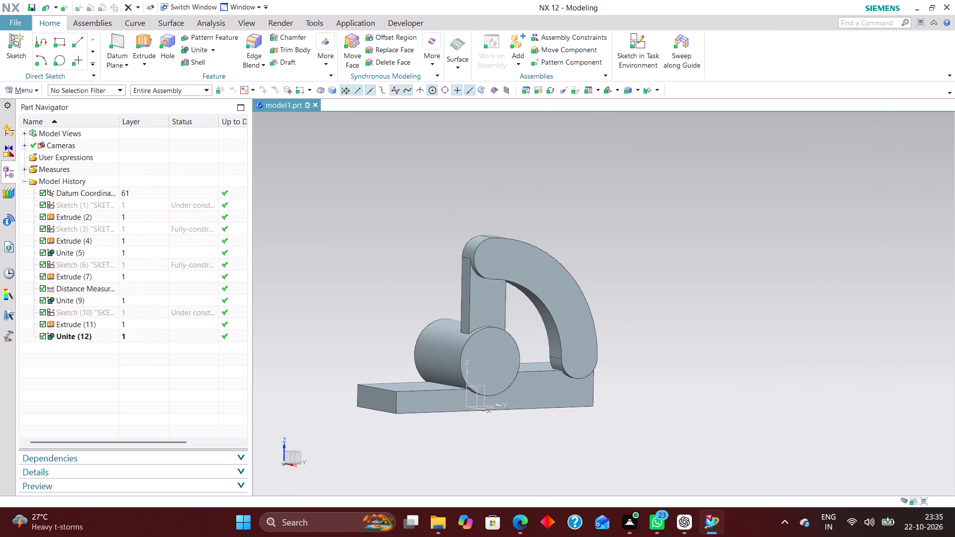
left_click(633, 40)
scroll(467, 414, "up", 5)
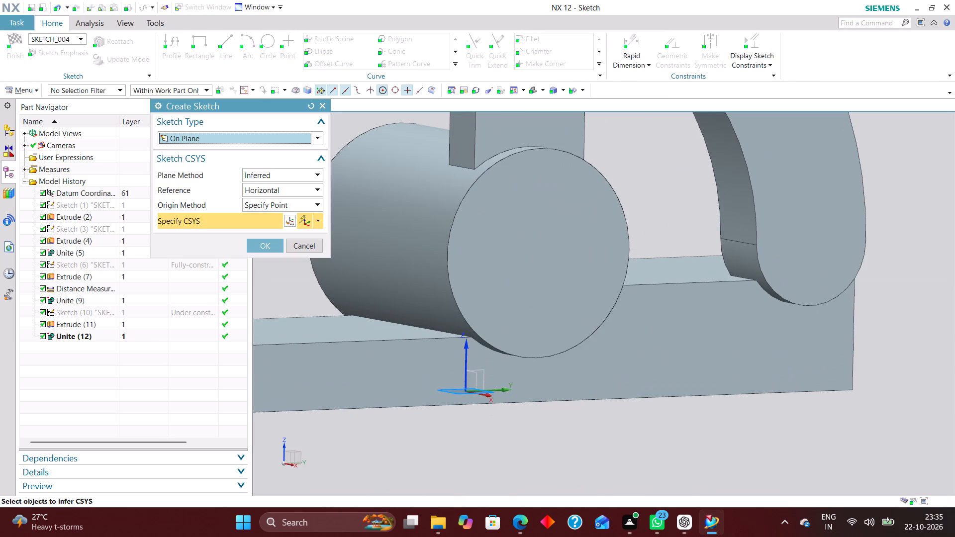
left_click(483, 369)
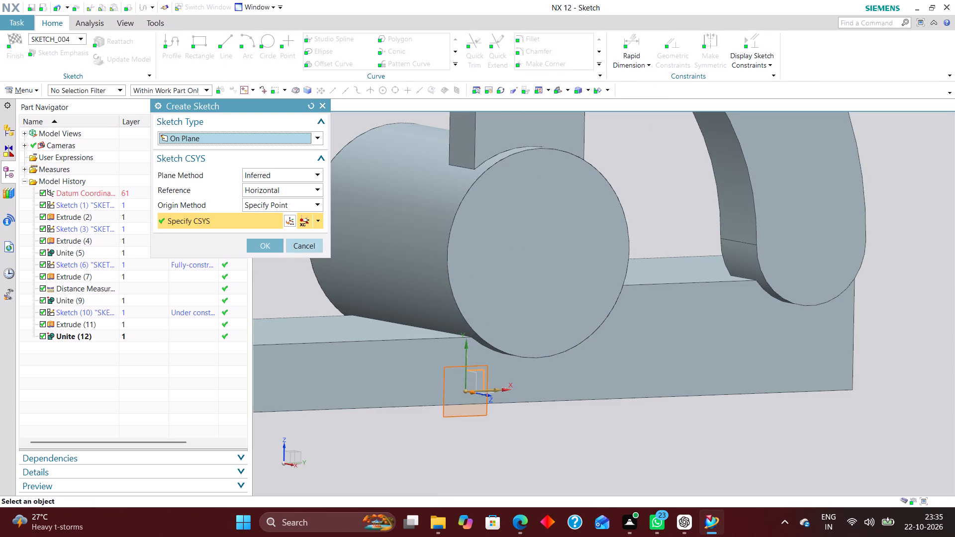
left_click(265, 242)
scroll(459, 389, "down", 3)
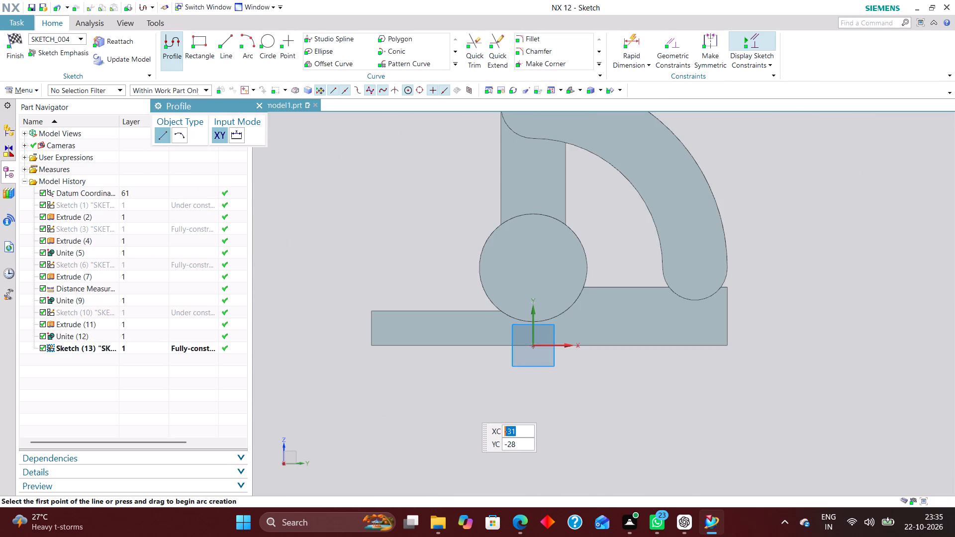
scroll(466, 406, "down", 2)
scroll(622, 330, "up", 3)
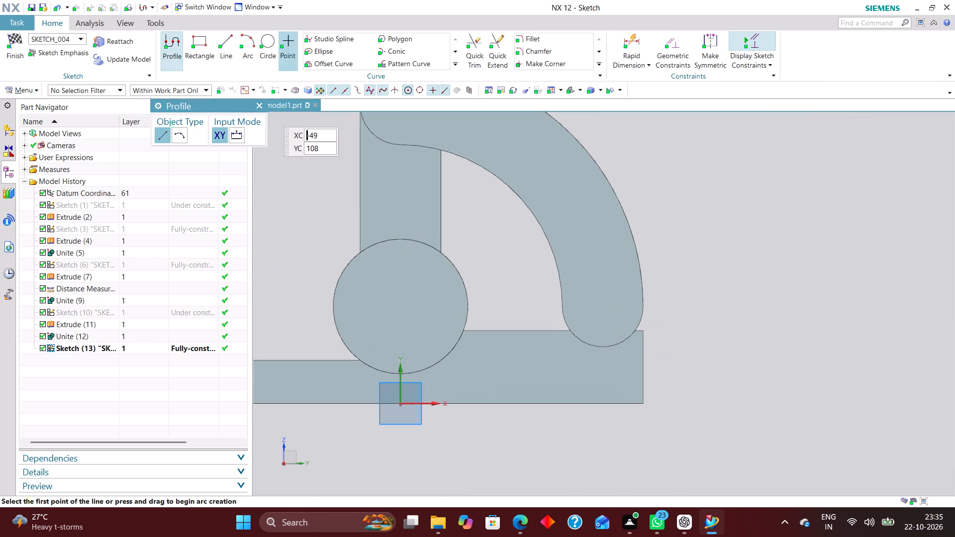
left_click(273, 44)
left_click(607, 303)
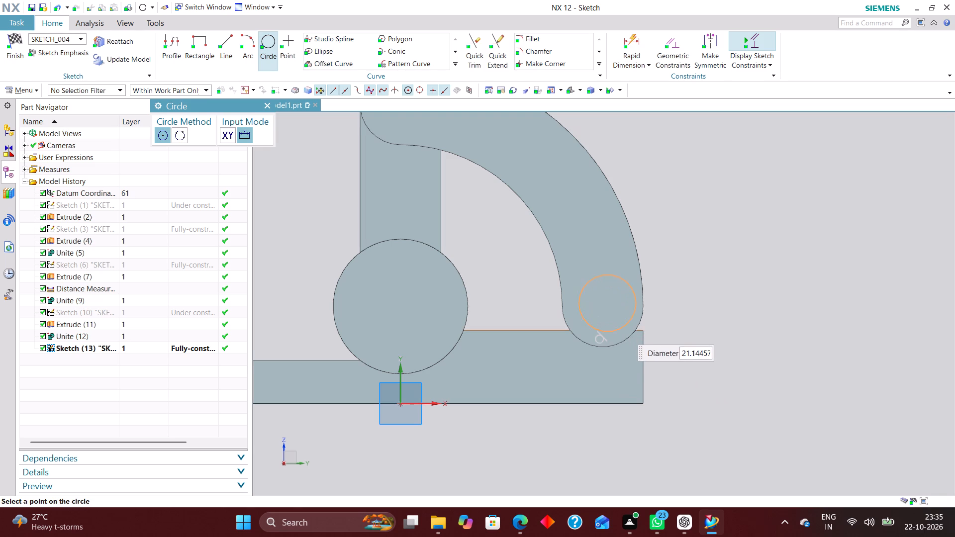
left_click(617, 317)
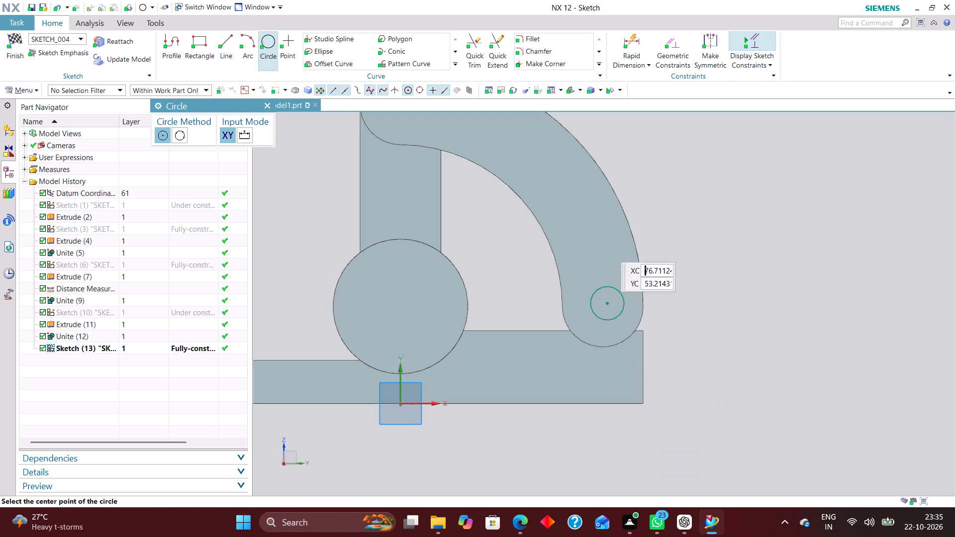
Dimension the circle's centre 36 mm above the base's bottom edge and finish the sketch.
left_click(630, 43)
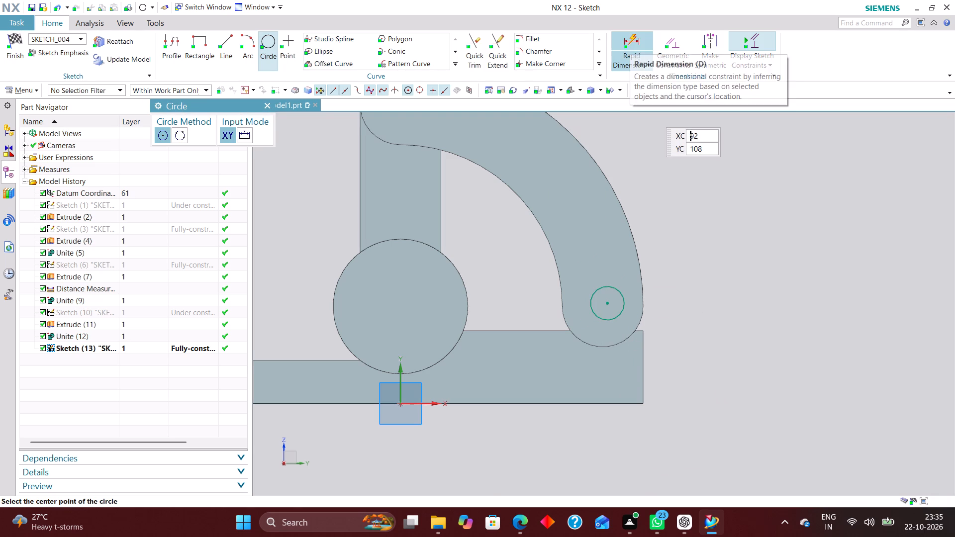
left_click(423, 401)
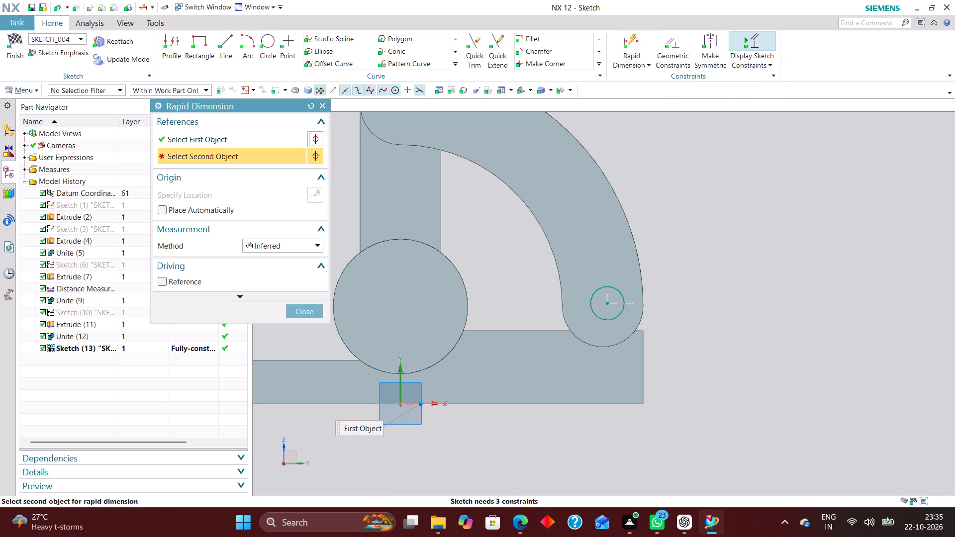
left_click(608, 304)
left_click(709, 358)
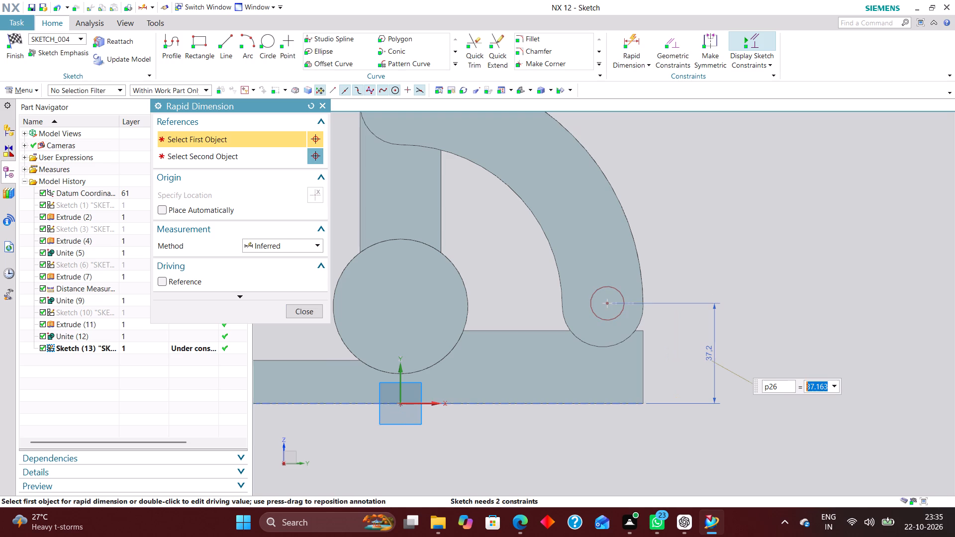
type("36")
key("Return")
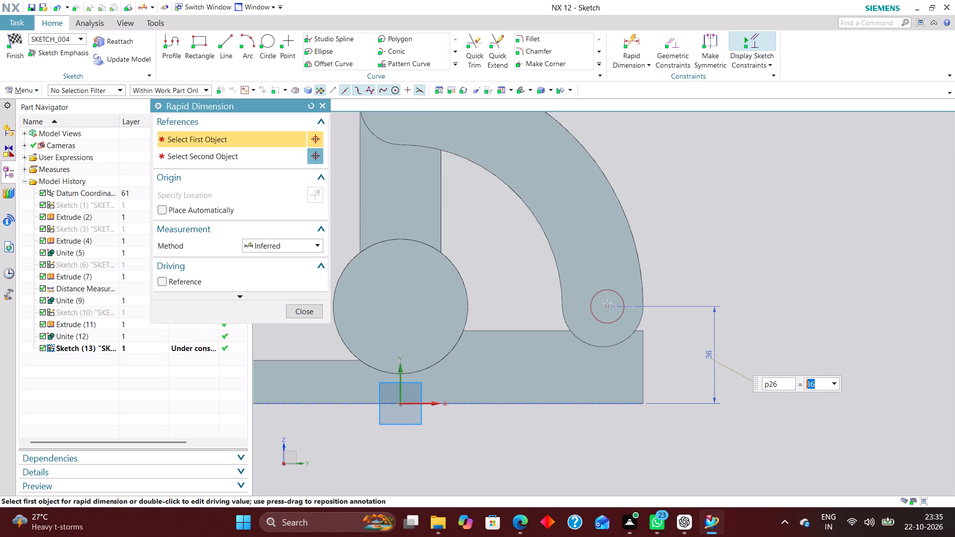
left_click(297, 314)
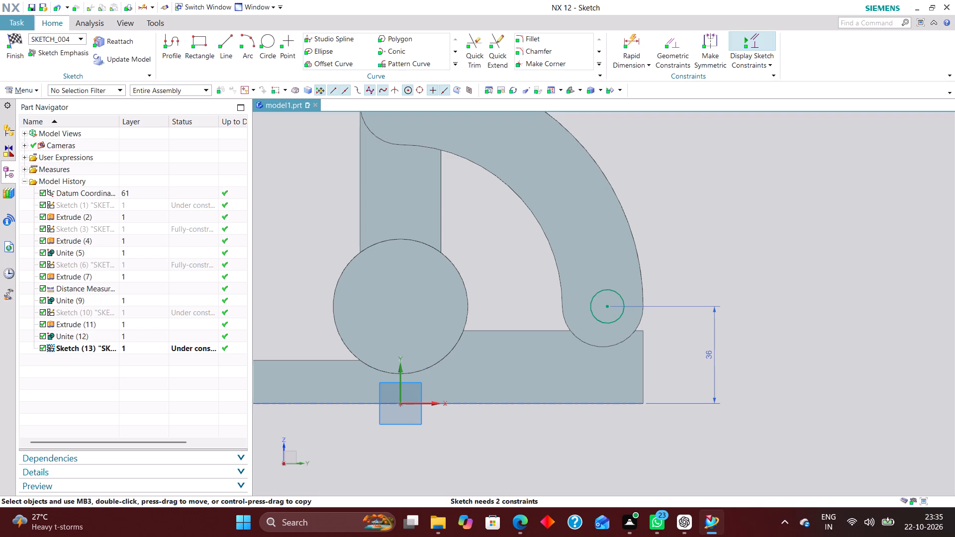
left_click(12, 41)
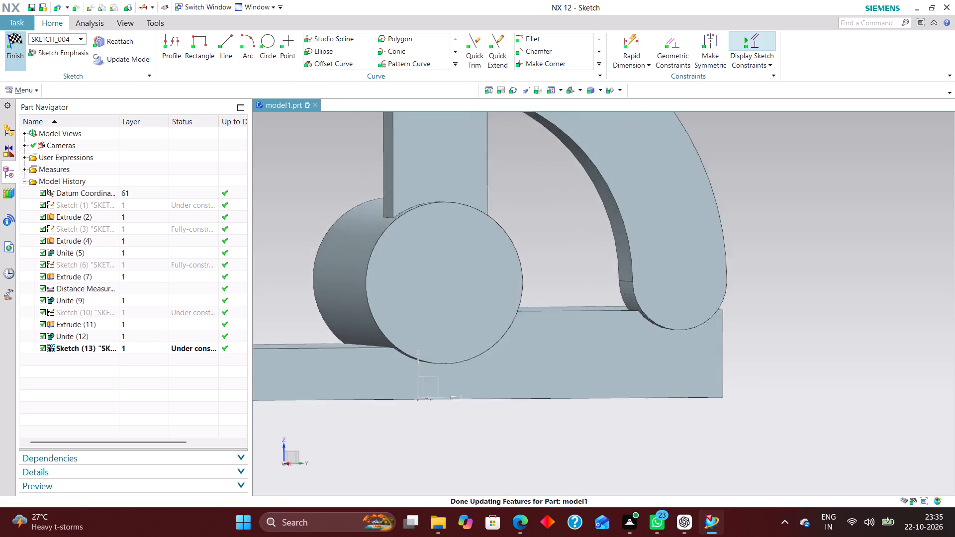
Reopen the curved arm's sketch, dimension the height of its lower end arc's centre from the base's bottom edge, and finish the sketch.
left_click(154, 312)
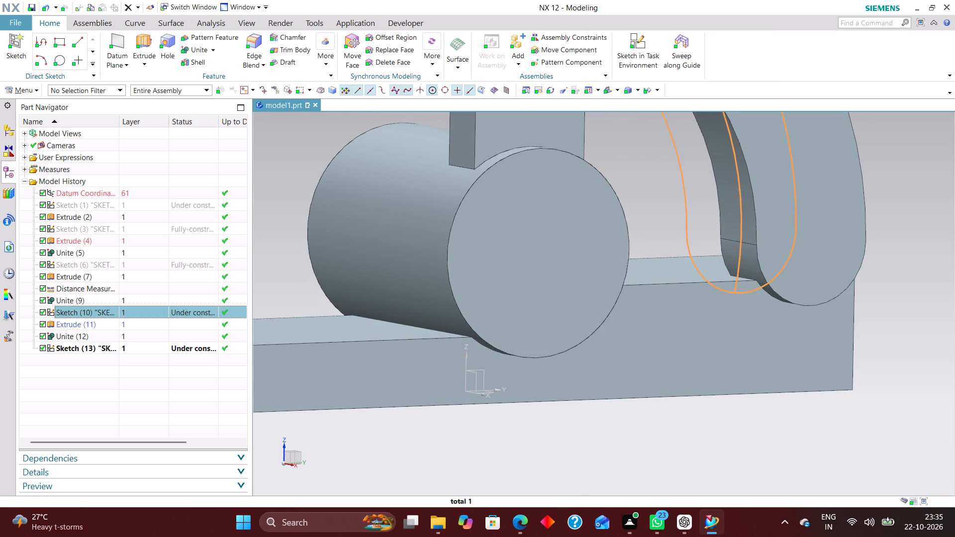
right_click(154, 312)
left_click(215, 60)
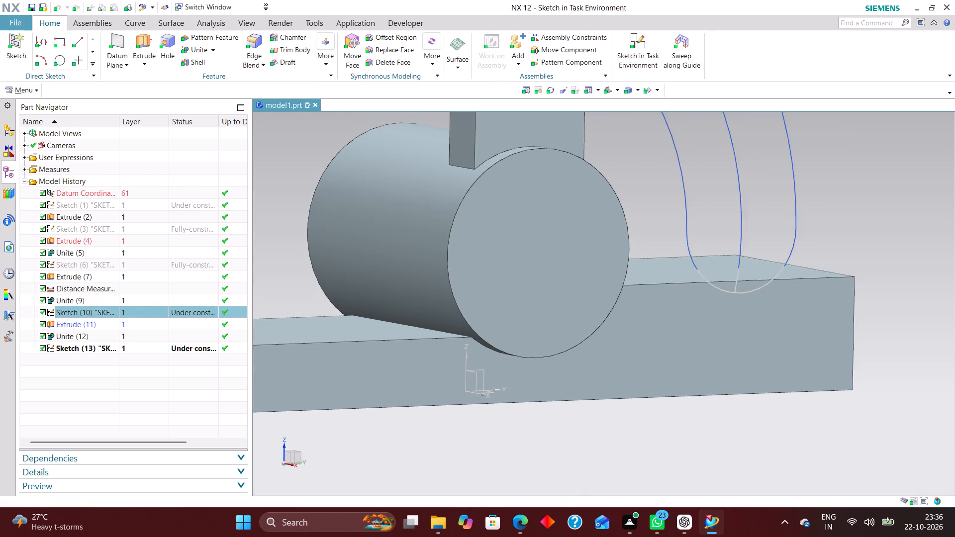
scroll(536, 388, "down", 2)
scroll(517, 490, "up", 4)
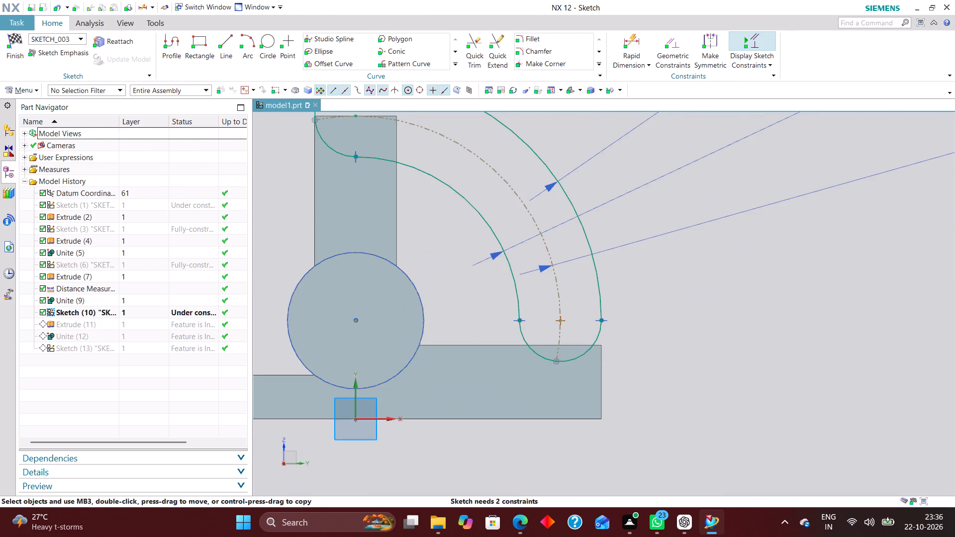
scroll(518, 402, "down", 3)
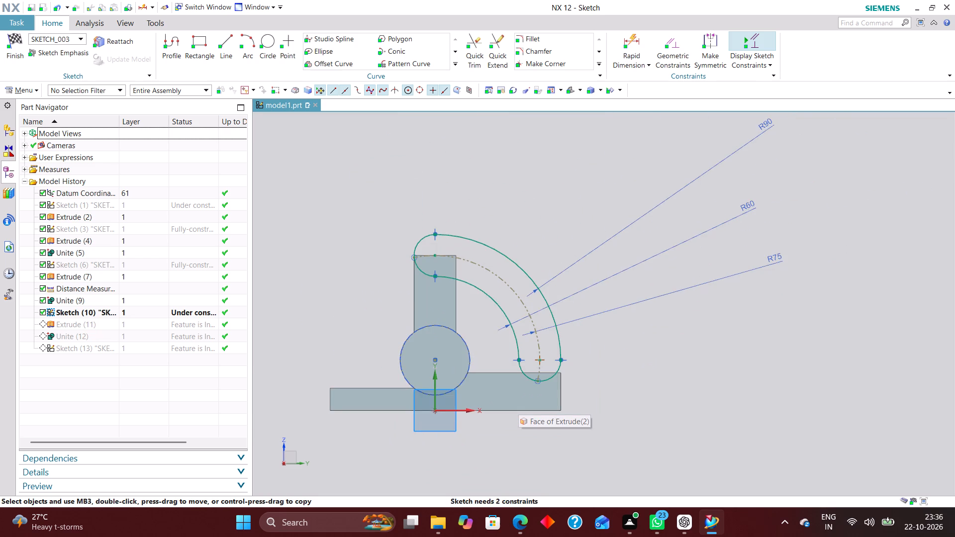
scroll(519, 399, "up", 3)
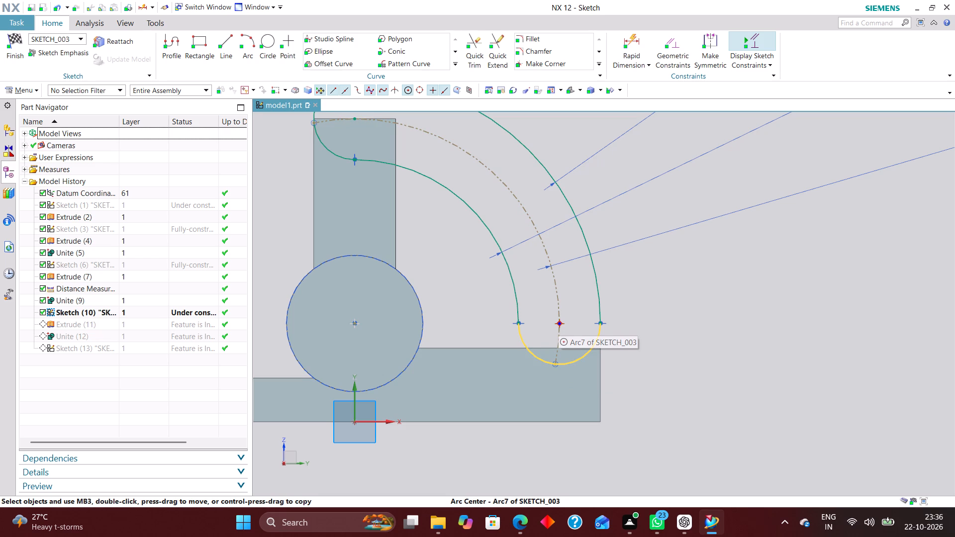
left_click(630, 39)
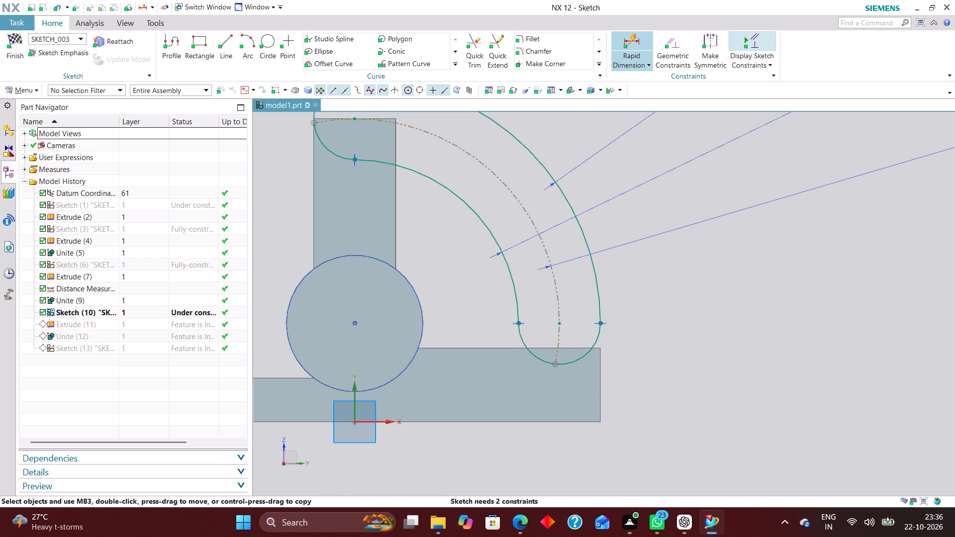
left_click(370, 423)
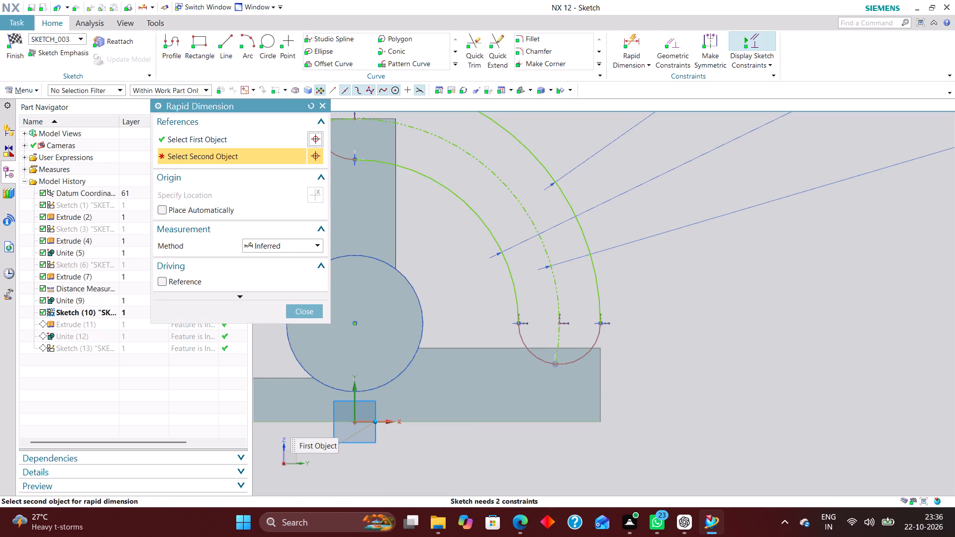
left_click(560, 325)
left_click(703, 381)
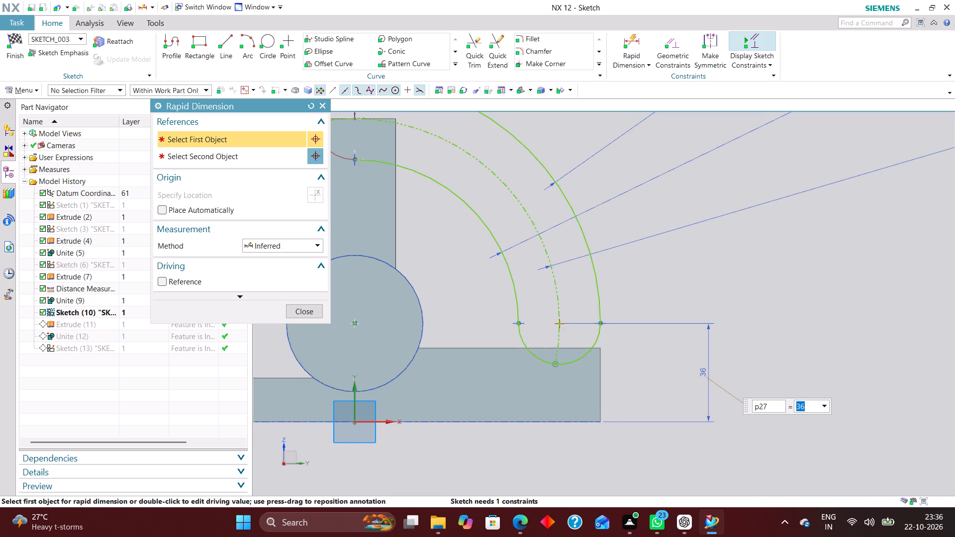
left_click(303, 312)
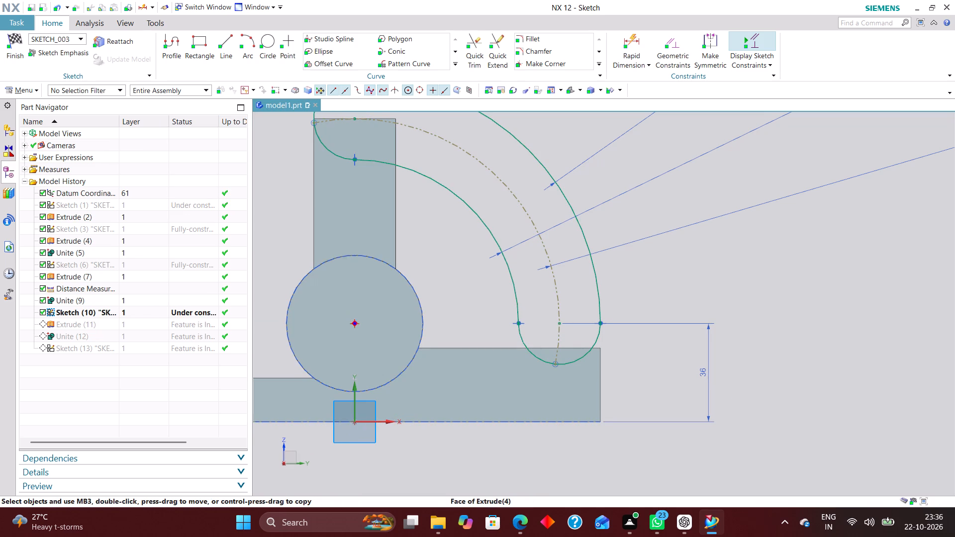
left_click(13, 40)
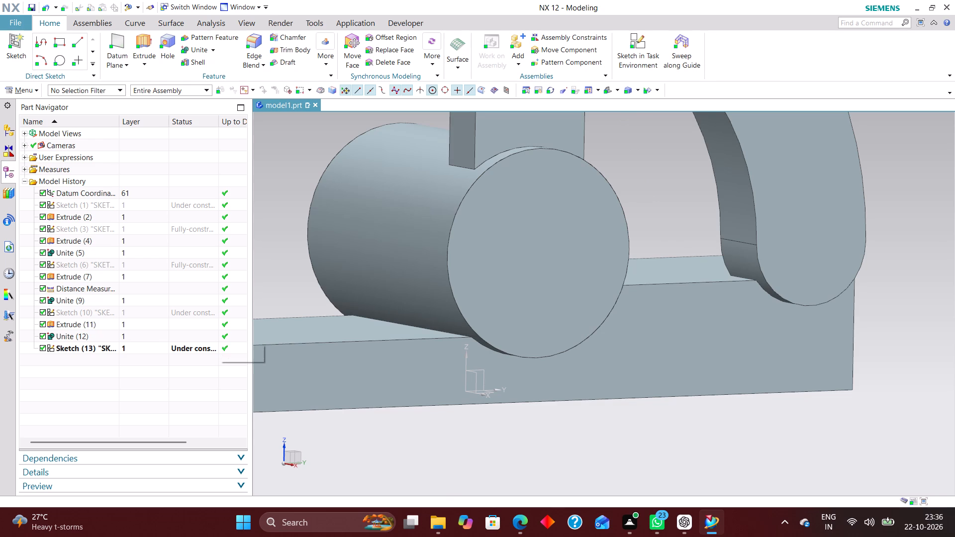
Examine the bracket from several angles to see where the new circle's sketch lies relative to the curved arm and base.
scroll(661, 438, "down", 2)
middle_click(761, 448)
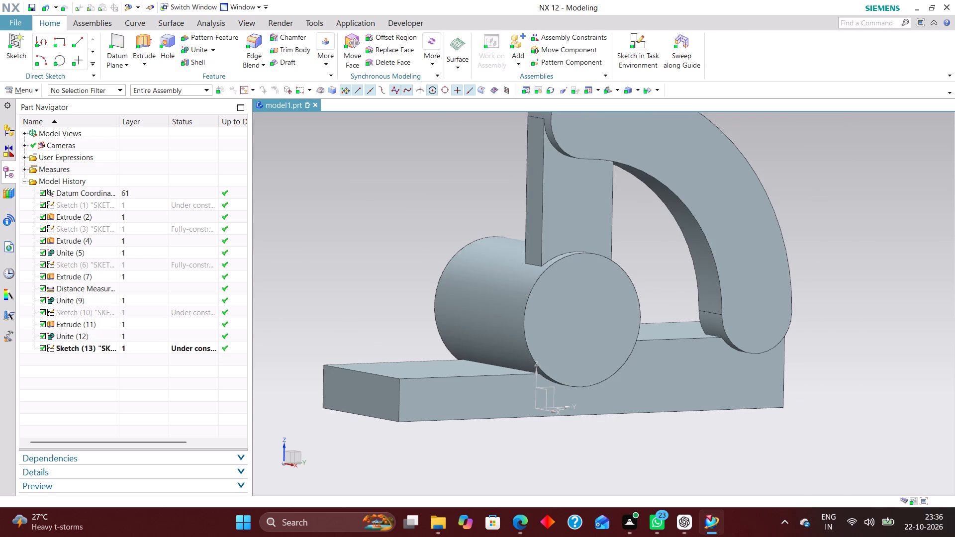
key("End")
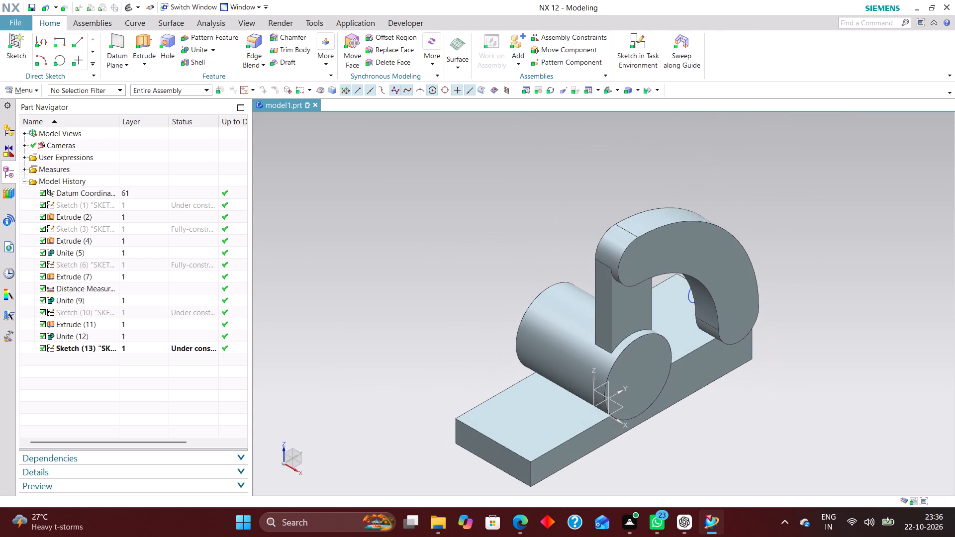
middle_click_drag(724, 425, 619, 406)
middle_click(657, 405)
middle_click(671, 402)
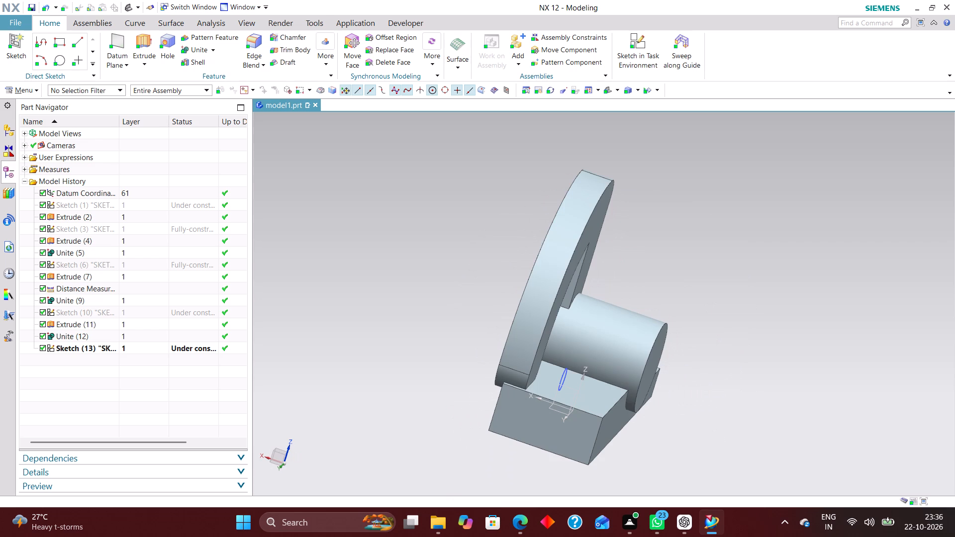
scroll(659, 431, "down", 2)
middle_click_drag(672, 444, 723, 468)
middle_click_drag(692, 468, 654, 468)
middle_click(642, 468)
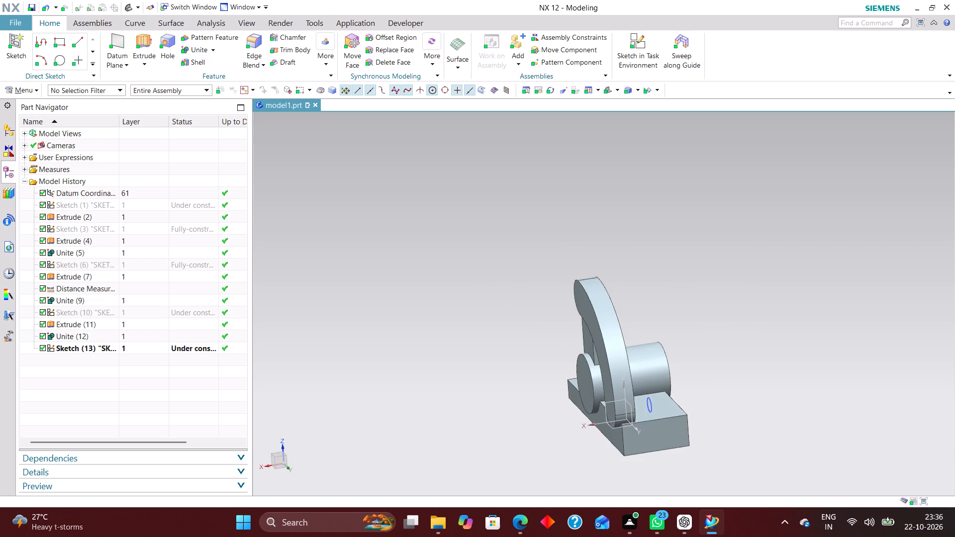
Delete the sketch containing the small circle drawn for the curved arm's lower end.
scroll(663, 409, "up", 3)
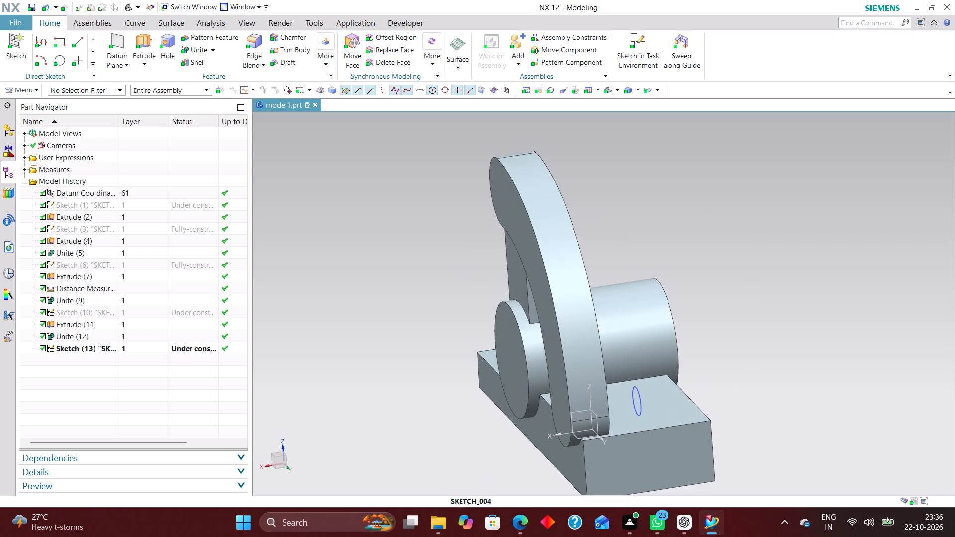
left_click(142, 345)
right_click(142, 345)
left_click(247, 357)
Examine the bracket from several angles to check how the curved arm sits relative to the upright, cylinder and base.
middle_click_drag(555, 438, 556, 438)
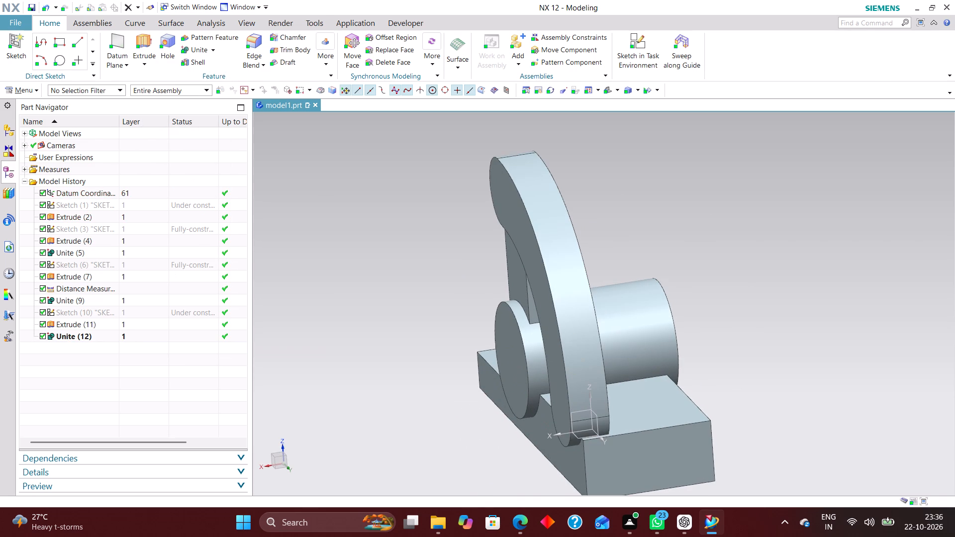
middle_click_drag(556, 438, 640, 450)
middle_click_drag(601, 395, 606, 378)
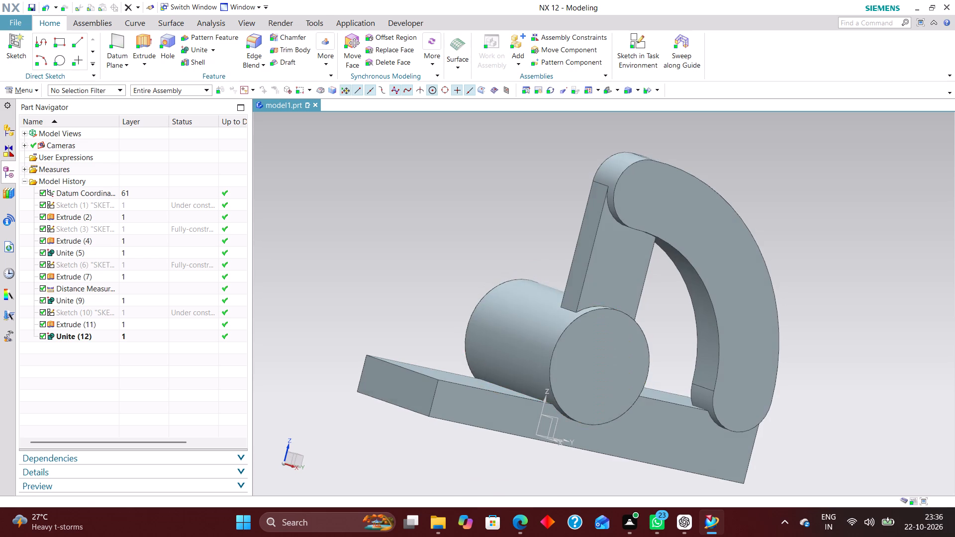
scroll(605, 308, "down", 1)
middle_click_drag(495, 331, 482, 329)
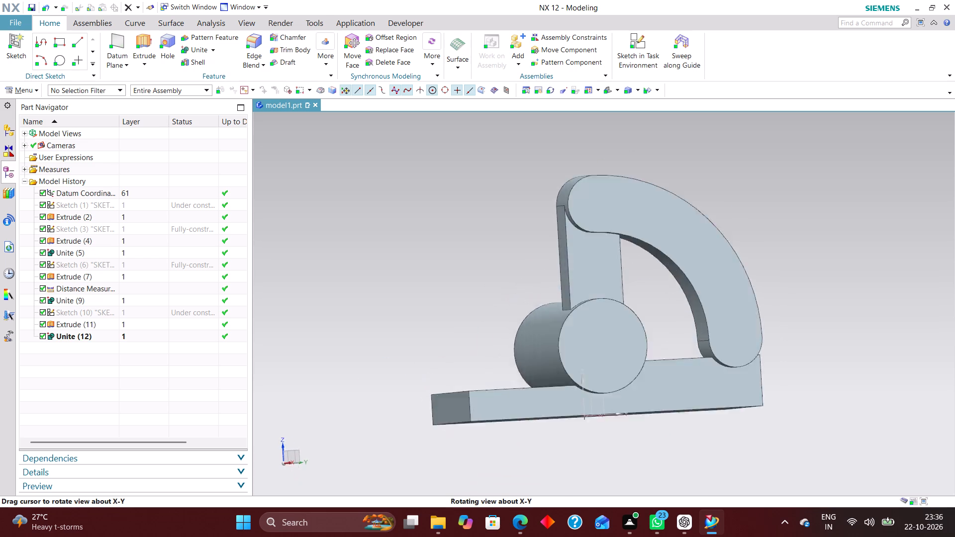
middle_click_drag(482, 329, 482, 312)
middle_click_drag(481, 313, 473, 349)
middle_click(481, 346)
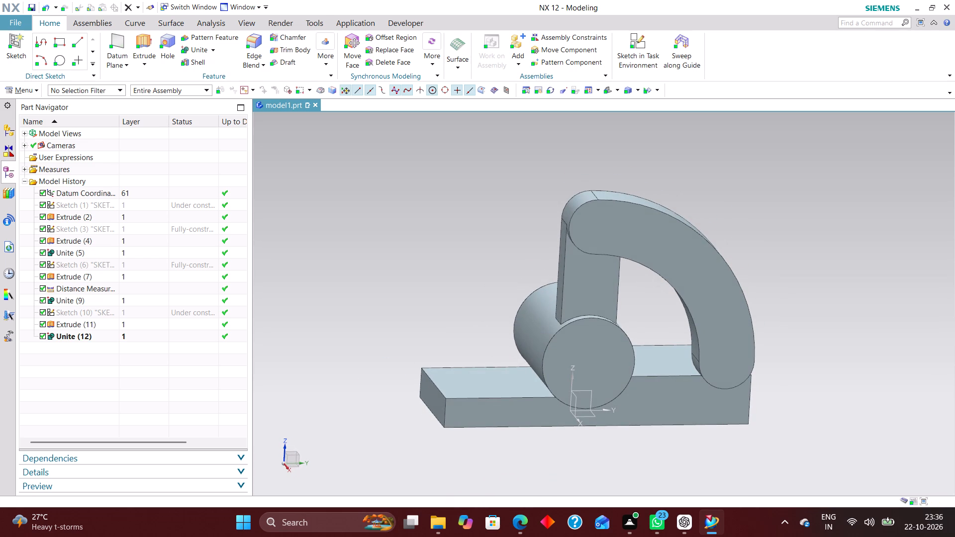
scroll(516, 464, "down", 3)
scroll(514, 480, "up", 4)
middle_click_drag(475, 477, 497, 461)
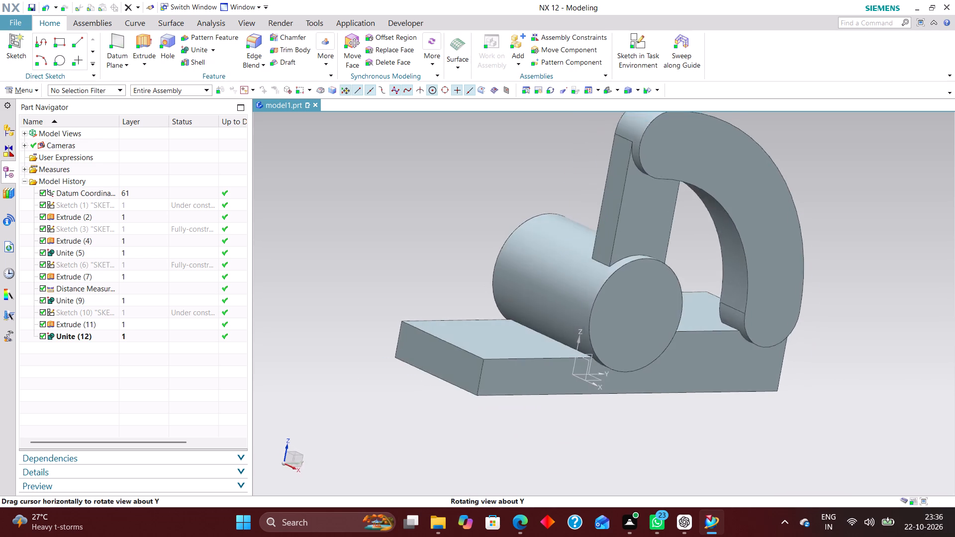
middle_click_drag(497, 461, 505, 396)
middle_click_drag(505, 395, 467, 403)
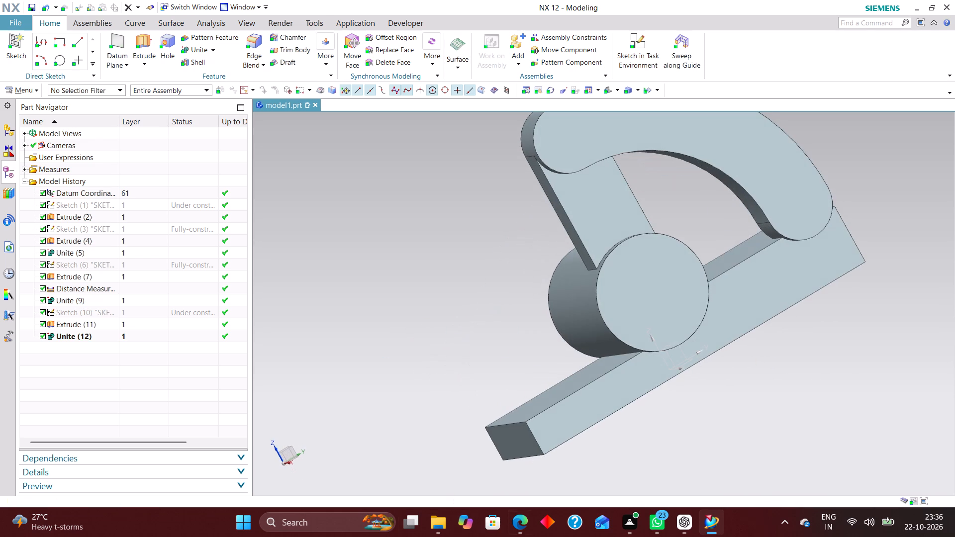
scroll(953, 486, "down", 1)
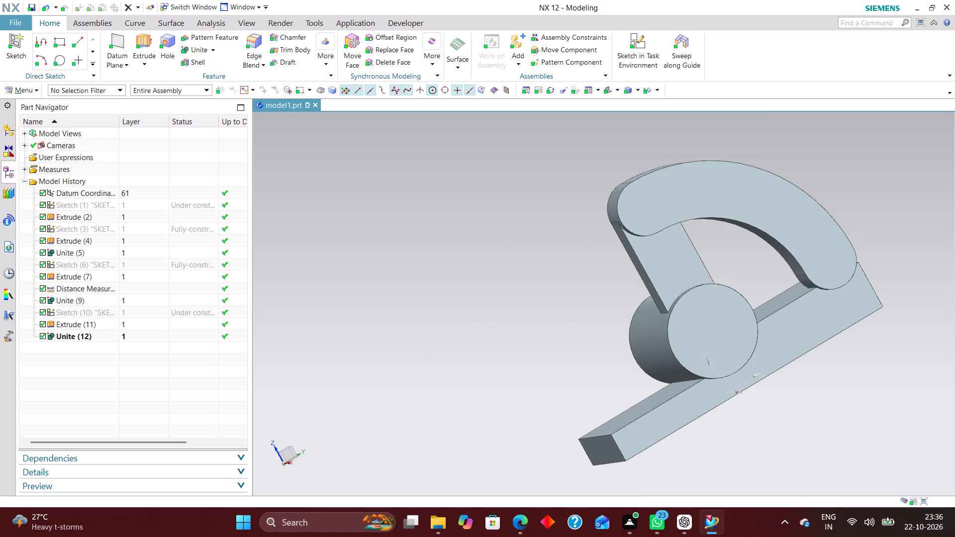
scroll(954, 392, "down", 3)
scroll(502, 257, "down", 3)
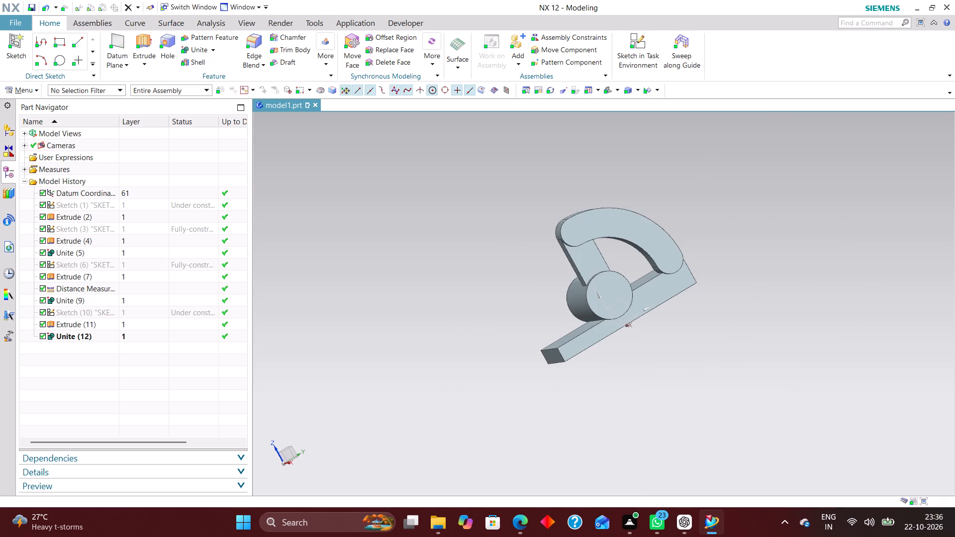
middle_click_drag(712, 203, 748, 205)
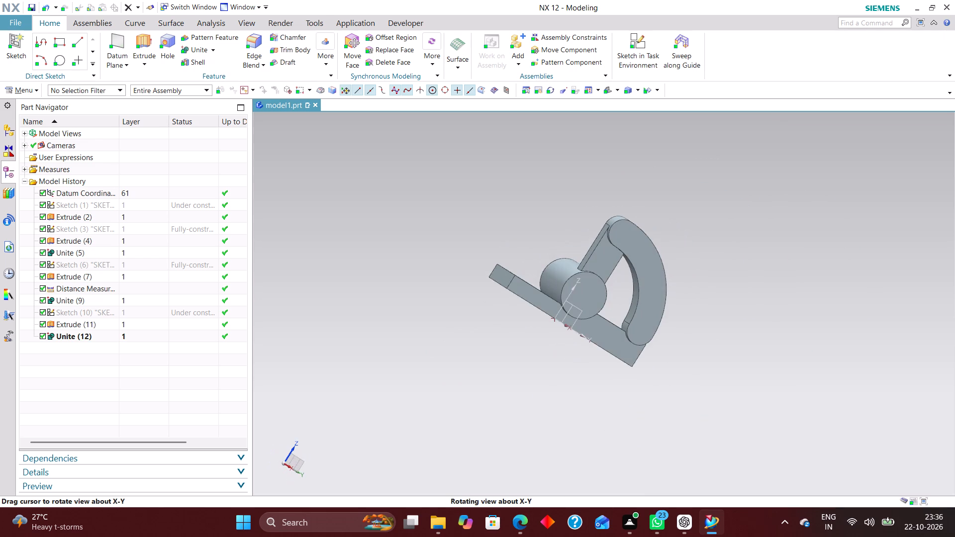
right_click_drag(758, 205, 675, 233)
scroll(673, 253, "up", 3)
scroll(676, 252, "down", 2)
middle_click_drag(677, 252, 743, 261)
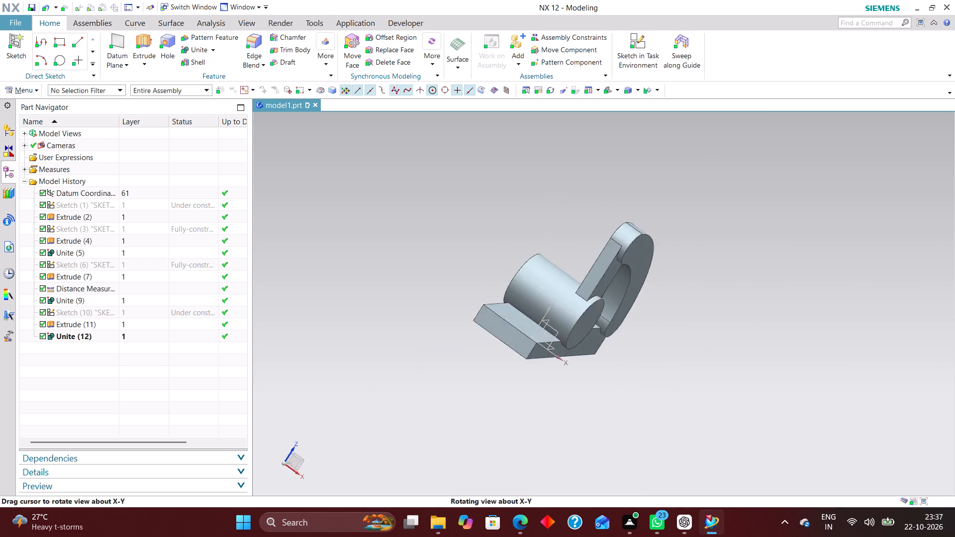
middle_click_drag(743, 261, 709, 283)
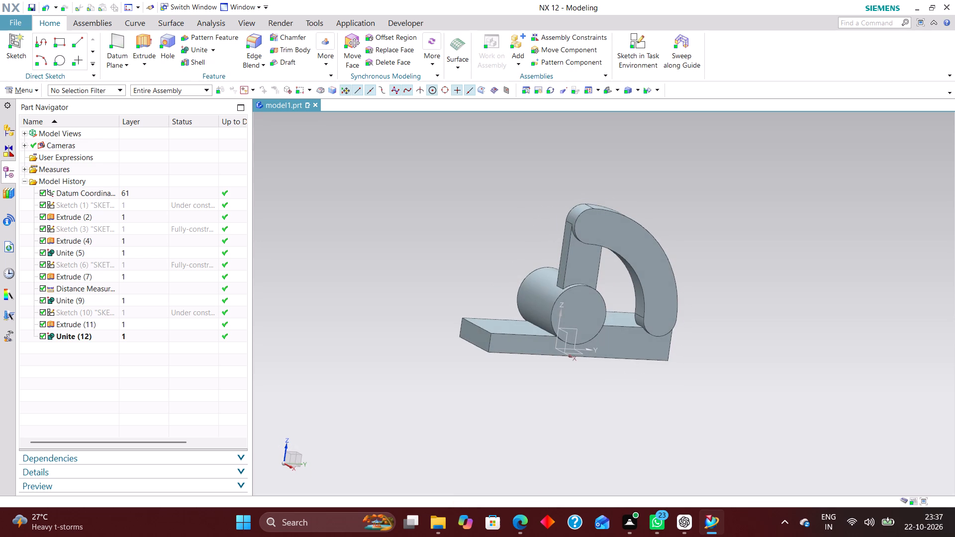
scroll(671, 254, "up", 4)
scroll(600, 216, "down", 4)
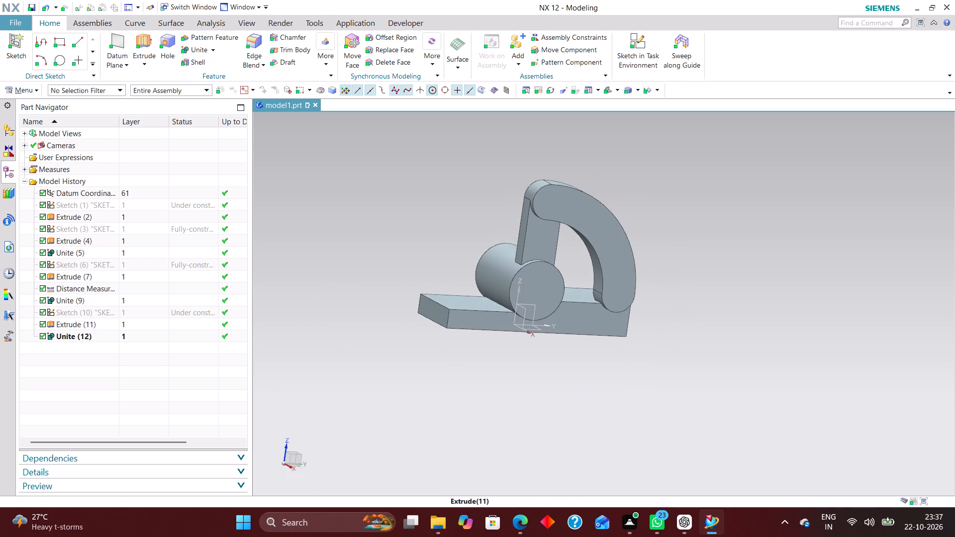
middle_click_drag(466, 217, 489, 235)
Reopen the curved arm's sketch, constrain the upper end arc's centre onto the vertical sketch axis with Point on Curve, and finish the sketch.
left_click(157, 312)
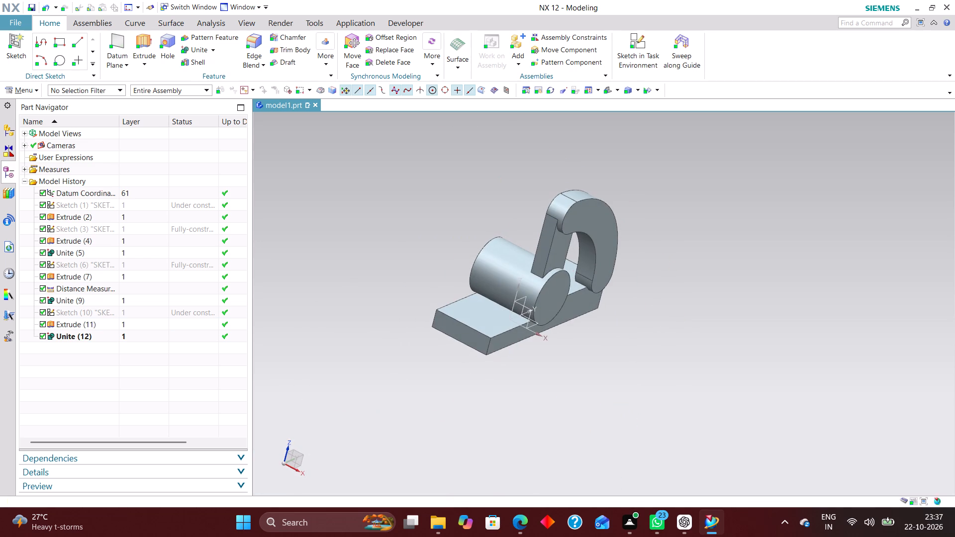
right_click(157, 312)
left_click(224, 60)
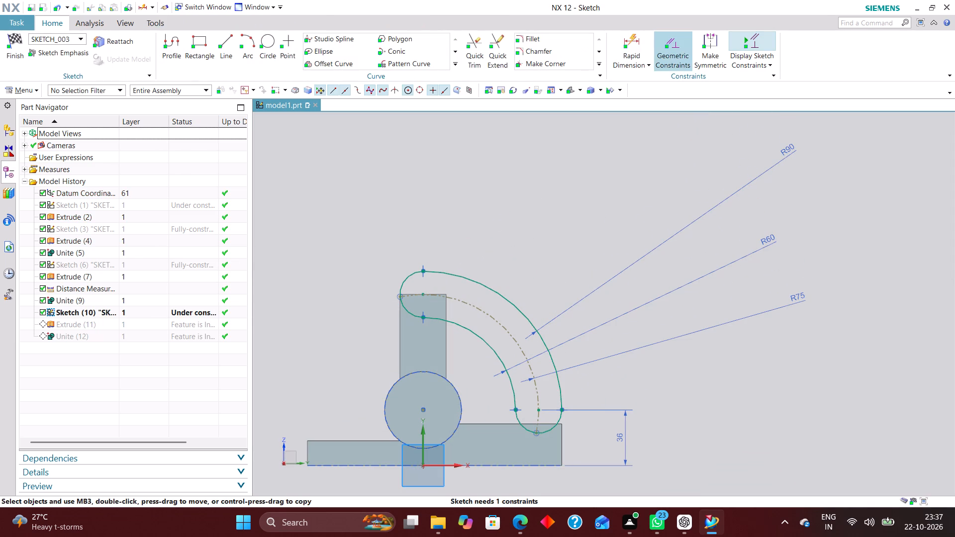
left_click(678, 46)
scroll(657, 268, "down", 1)
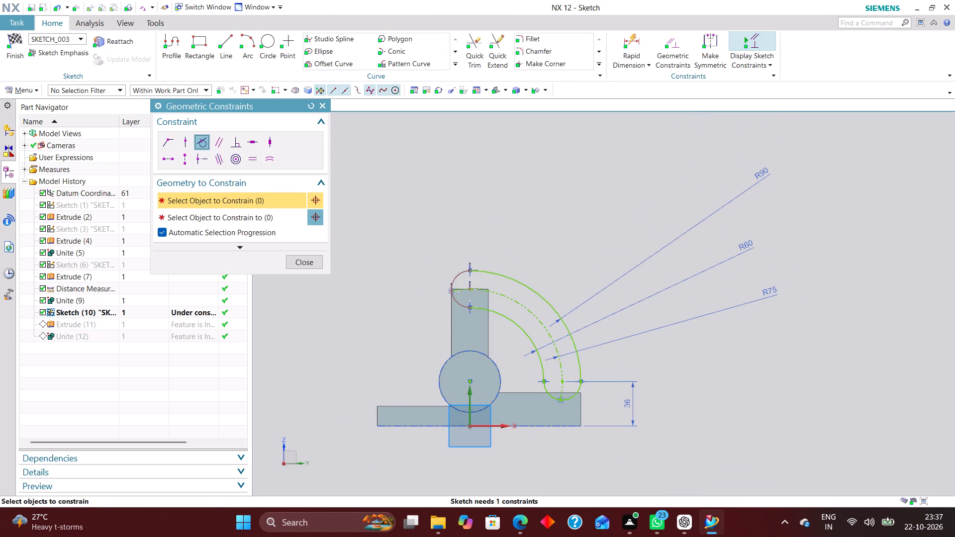
left_click(667, 45)
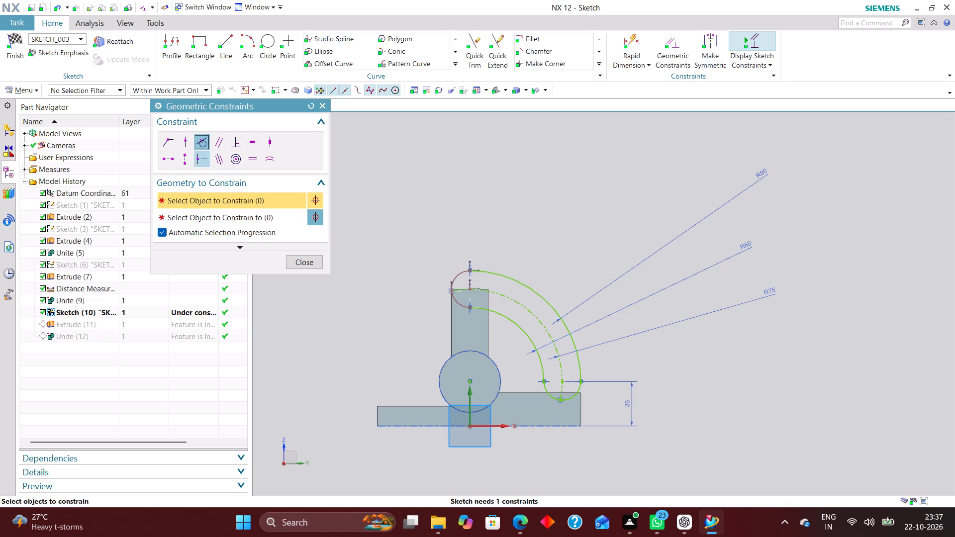
left_click(188, 139)
left_click(471, 289)
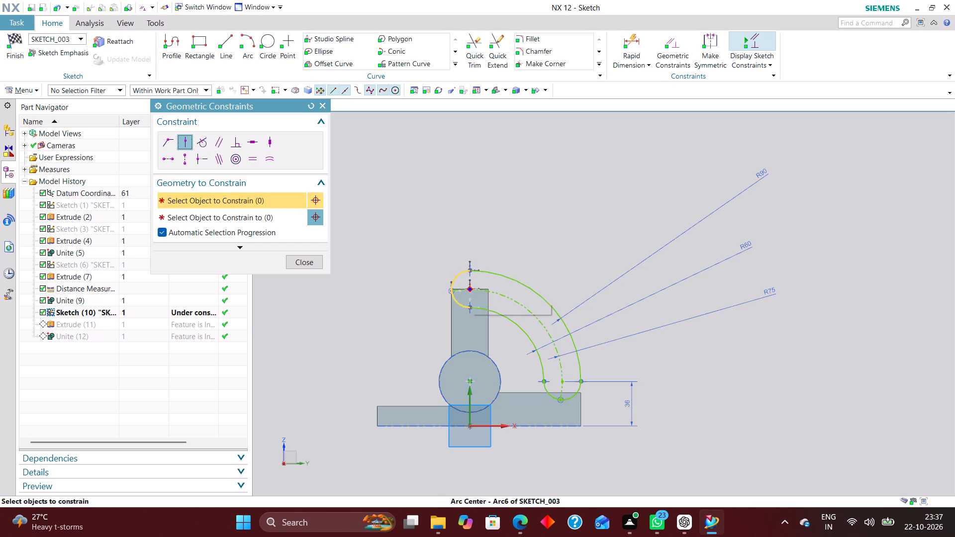
left_click(471, 395)
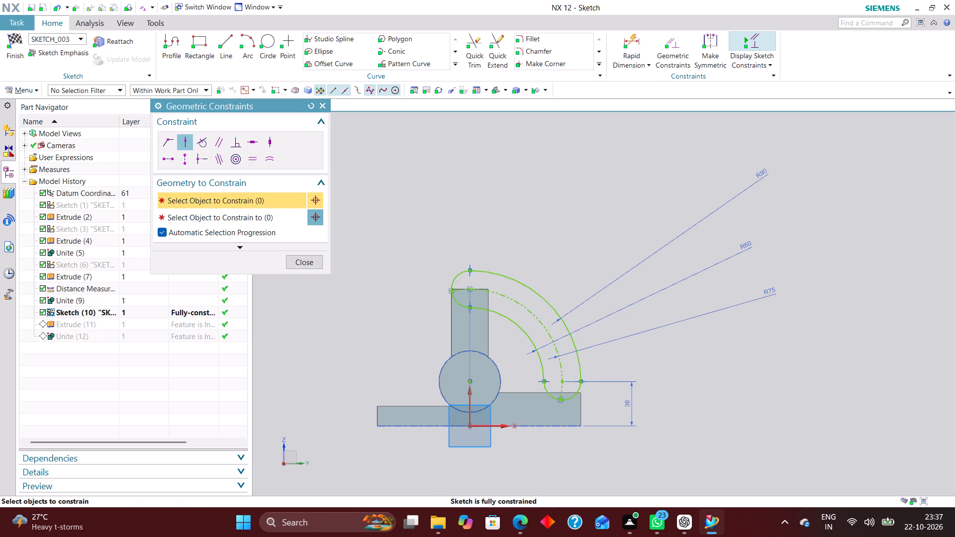
left_click(317, 264)
left_click_drag(221, 233, 233, 221)
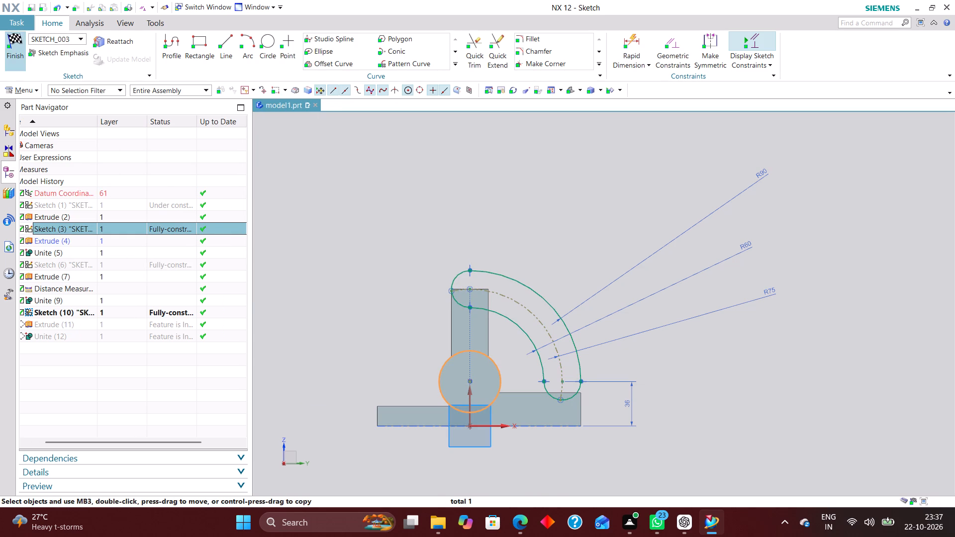
left_click(14, 33)
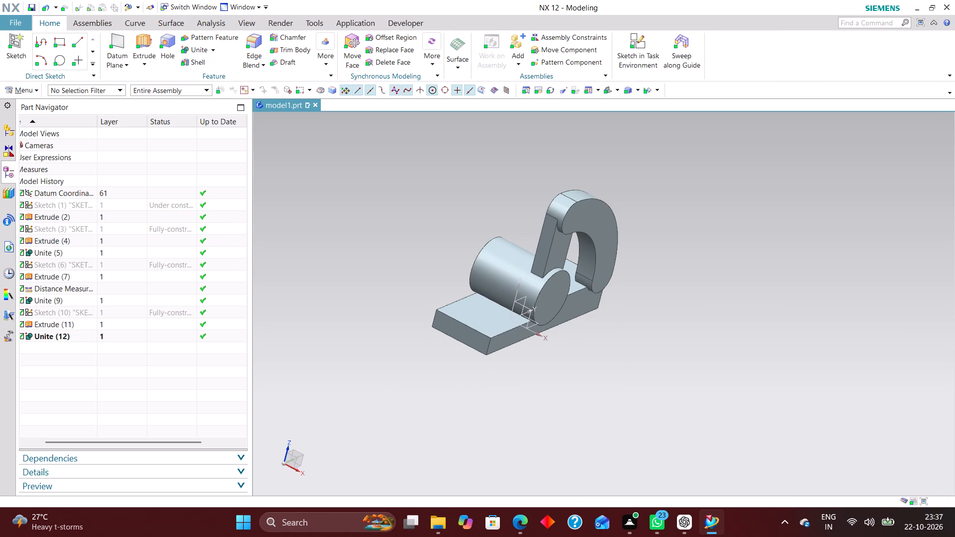
Reopen the base profile's sketch for editing with rollback.
left_click(136, 204)
right_click(138, 203)
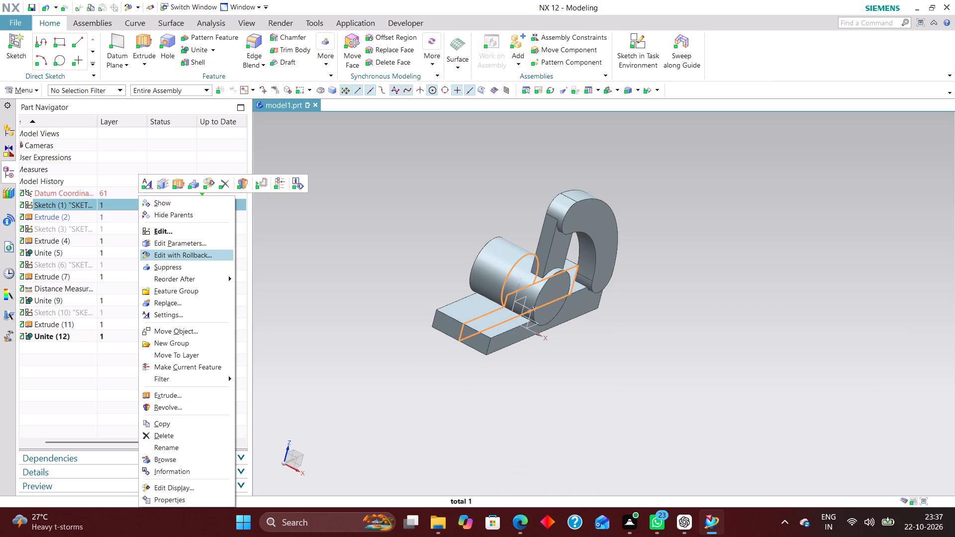
left_click(201, 253)
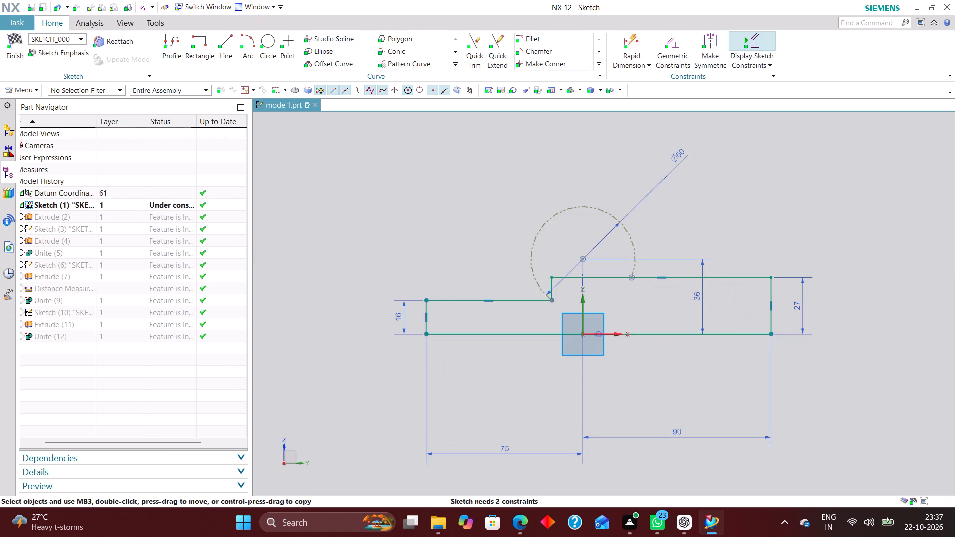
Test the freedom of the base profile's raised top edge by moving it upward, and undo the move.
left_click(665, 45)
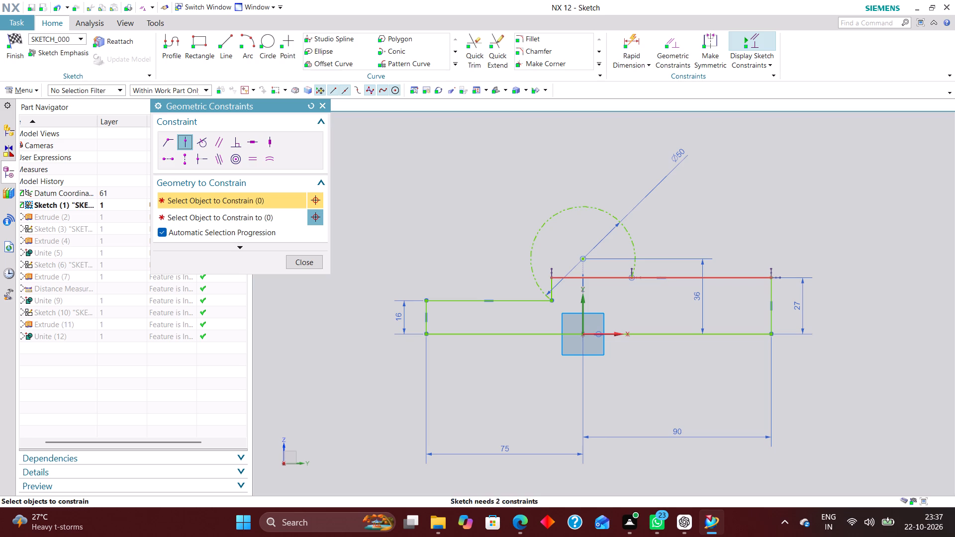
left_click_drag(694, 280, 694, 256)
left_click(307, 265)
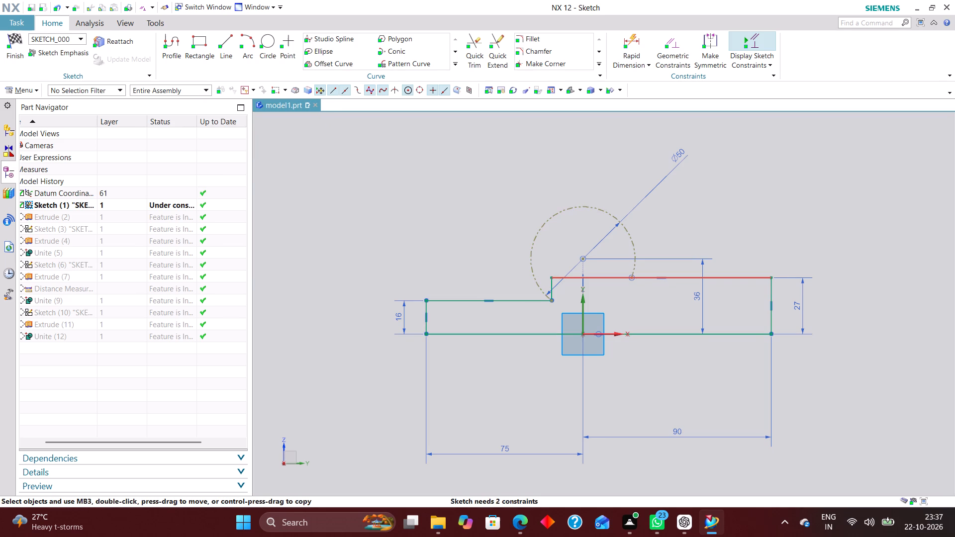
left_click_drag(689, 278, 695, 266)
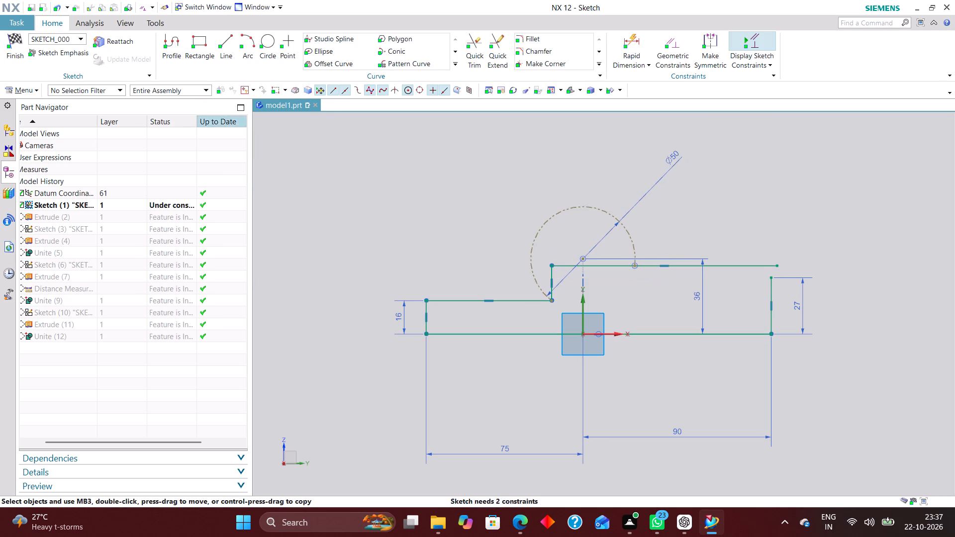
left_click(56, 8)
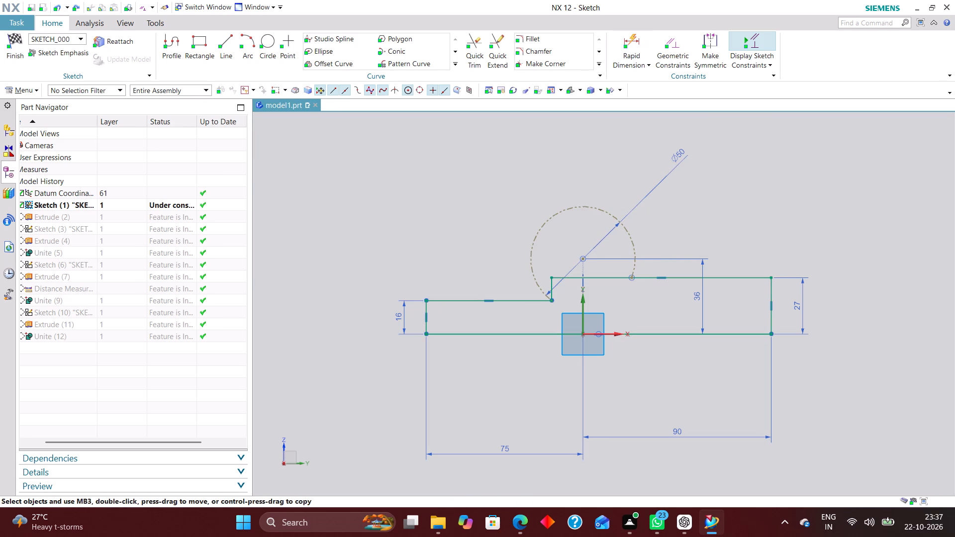
Constrain the outer endpoint of the base's raised top edge onto the adjoining outer vertical edge with Point on Curve.
left_click(663, 39)
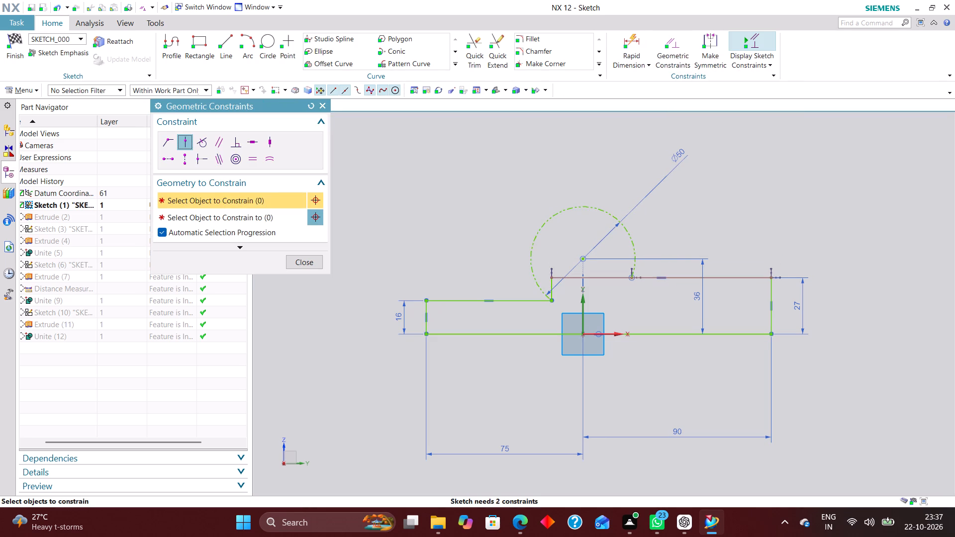
left_click(771, 274)
left_click(772, 299)
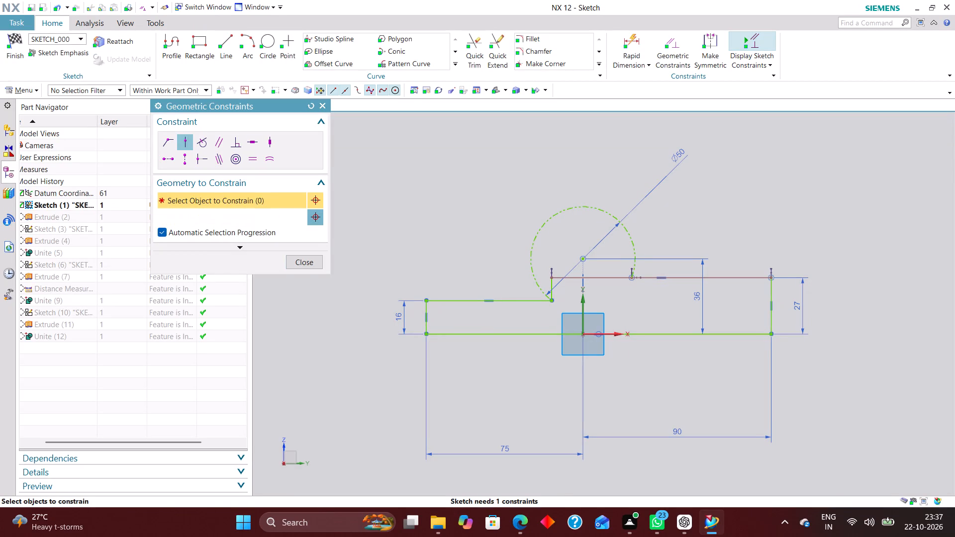
left_click(304, 261)
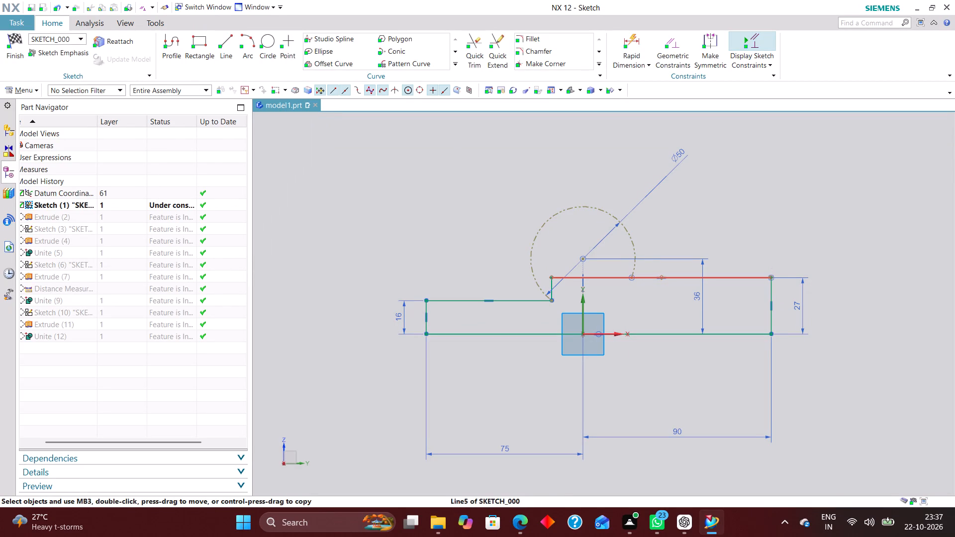
left_click(698, 278)
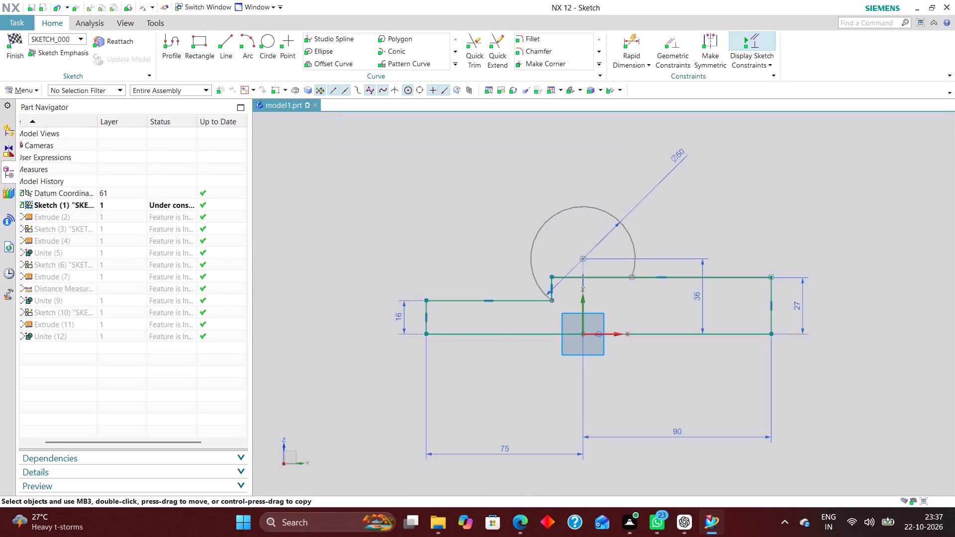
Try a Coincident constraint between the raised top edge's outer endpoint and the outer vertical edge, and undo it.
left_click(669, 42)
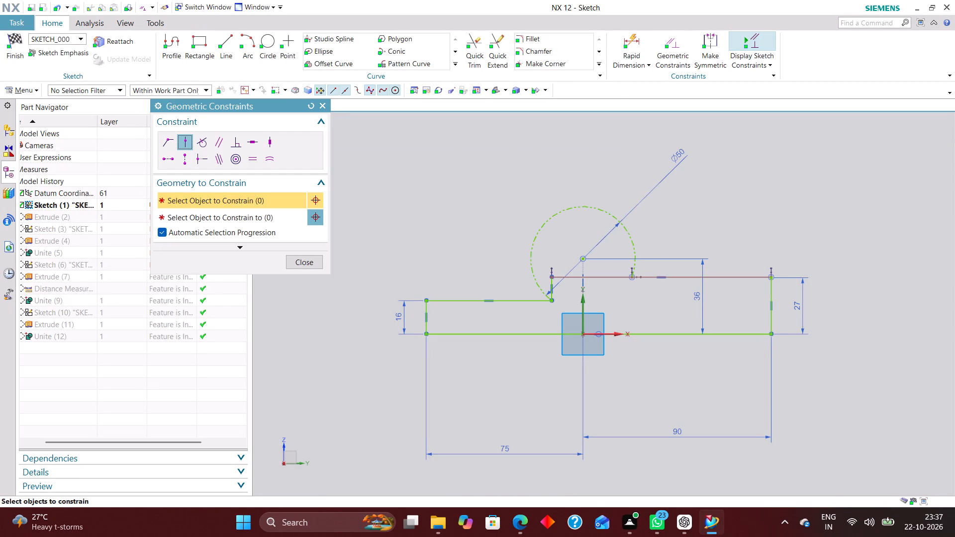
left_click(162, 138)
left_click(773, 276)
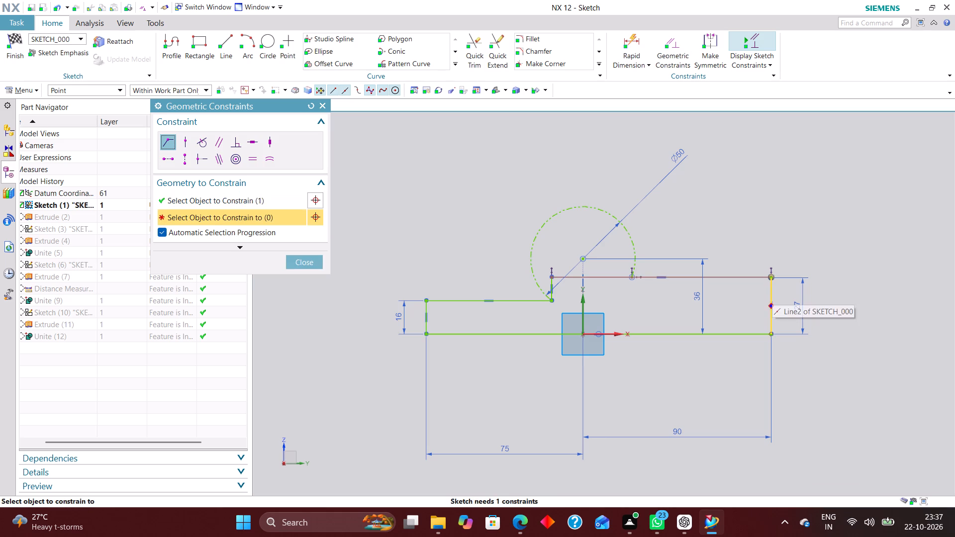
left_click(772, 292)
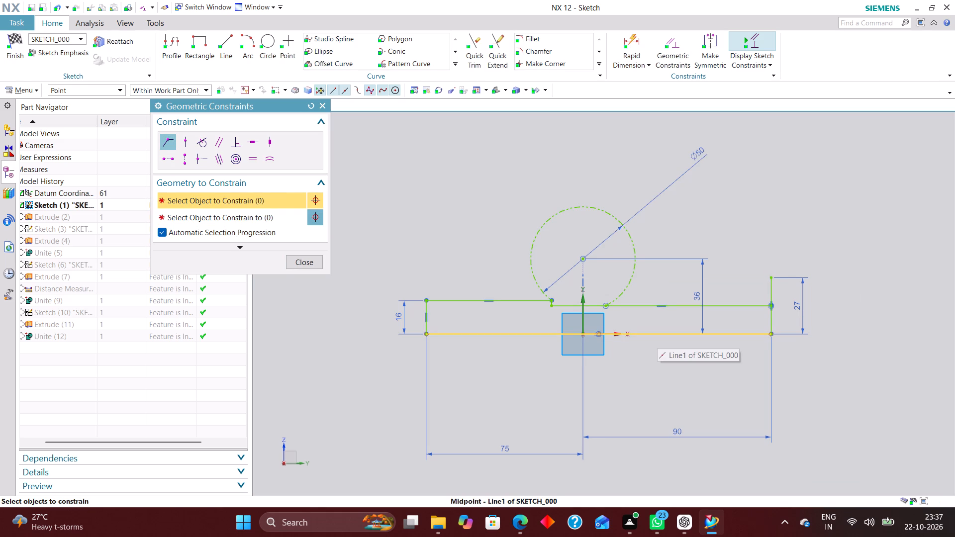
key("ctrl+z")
Move the base's raised top edge above the outer vertical edge's upper end so that their two endpoints are clearly separated.
scroll(764, 286, "up", 6)
scroll(813, 264, "up", 3)
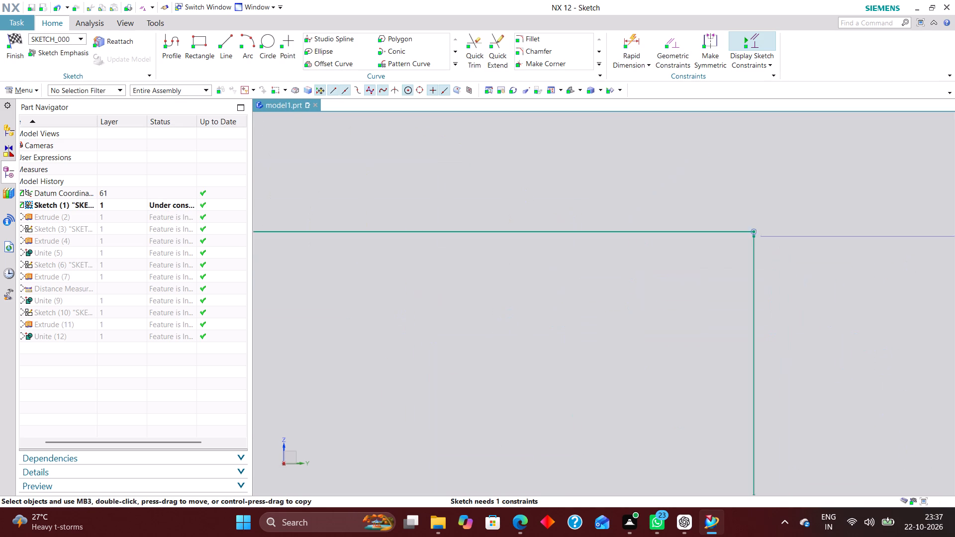
scroll(813, 264, "up", 4)
scroll(703, 274, "down", 3)
scroll(703, 266, "up", 5)
scroll(713, 267, "down", 6)
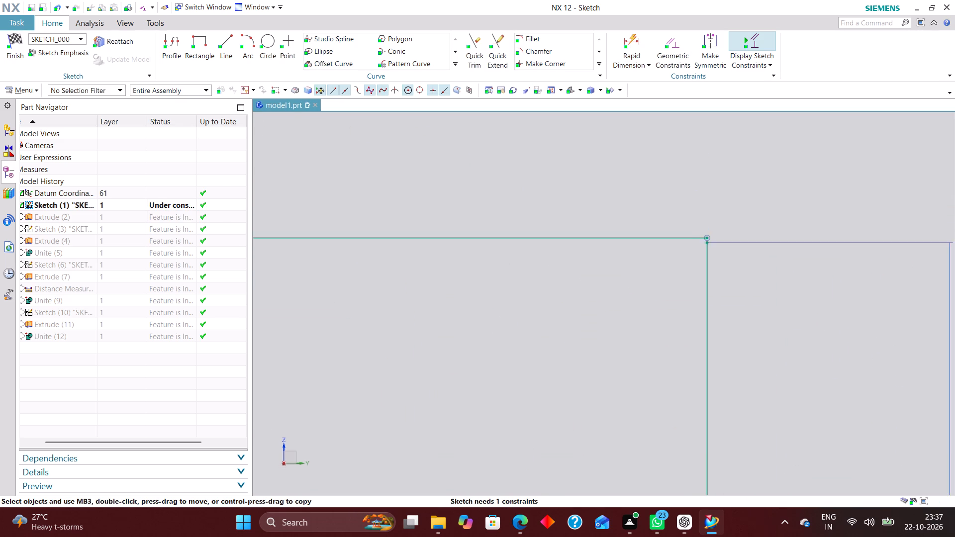
scroll(714, 268, "down", 10)
scroll(652, 278, "up", 4)
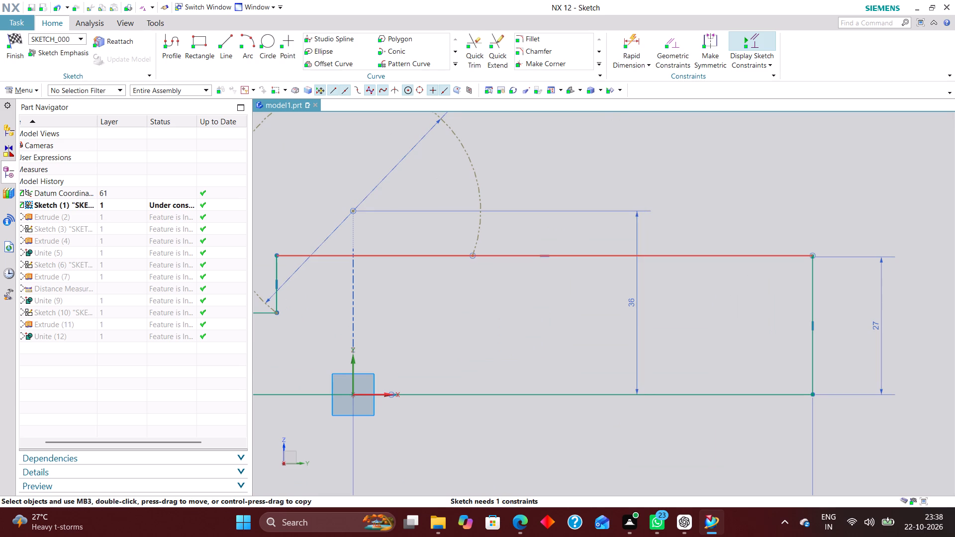
left_click_drag(633, 257, 640, 256)
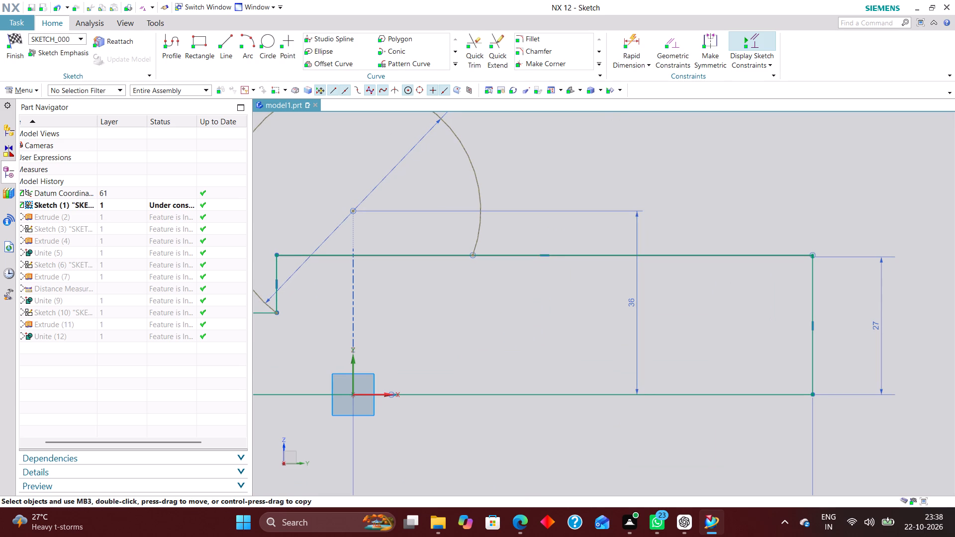
left_click_drag(640, 256, 637, 262)
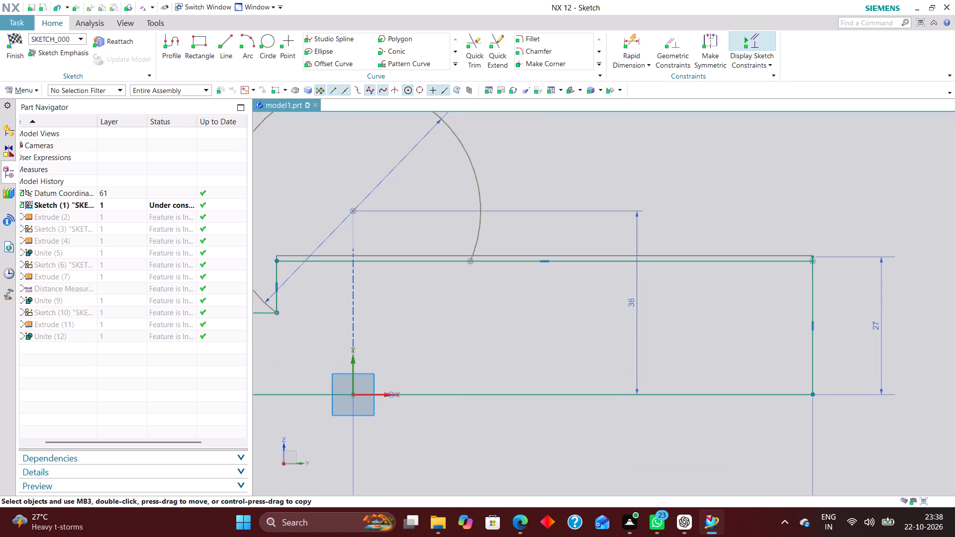
left_click_drag(637, 262, 624, 261)
scroll(809, 264, "up", 6)
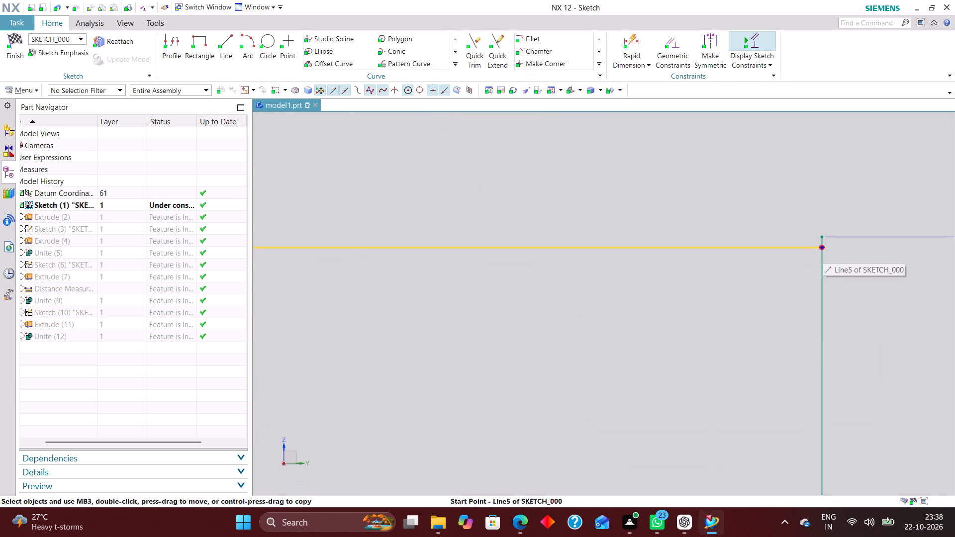
left_click(820, 249)
left_click(810, 248)
left_click(738, 291)
left_click_drag(758, 248, 760, 222)
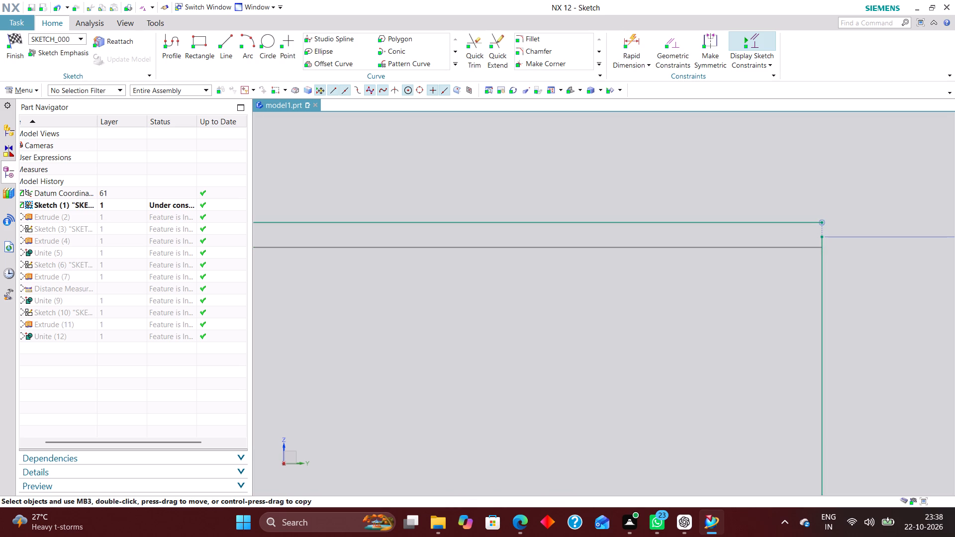
left_click_drag(760, 222, 760, 222)
scroll(820, 229, "up", 4)
right_click_drag(826, 228, 741, 227)
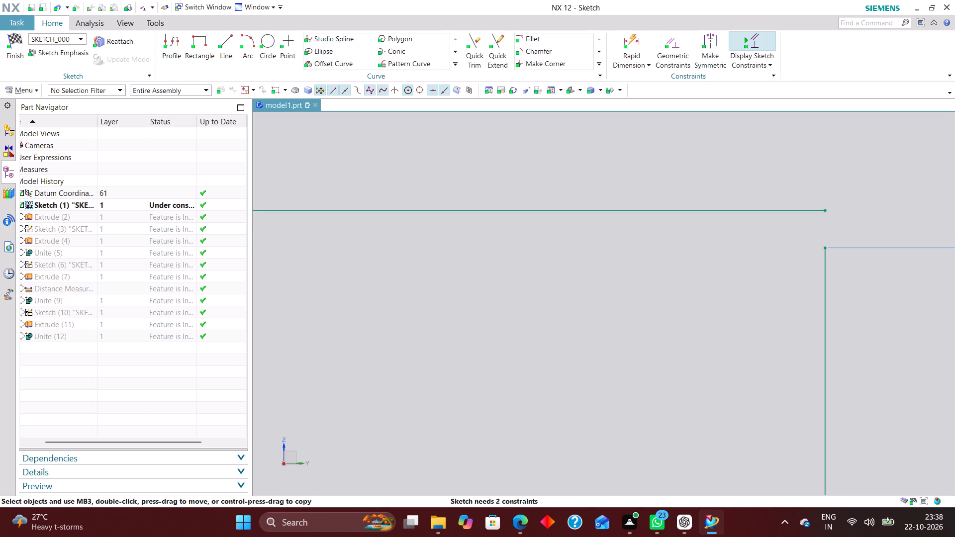
Make the raised top edge's outer endpoint Coincident with the outer vertical edge's upper endpoint, and finish the sketch.
left_click(675, 43)
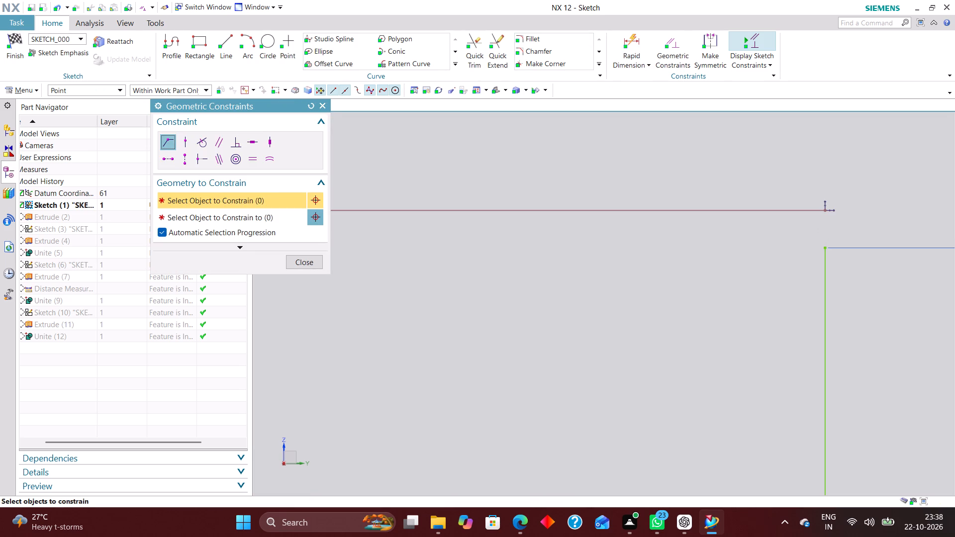
left_click(826, 208)
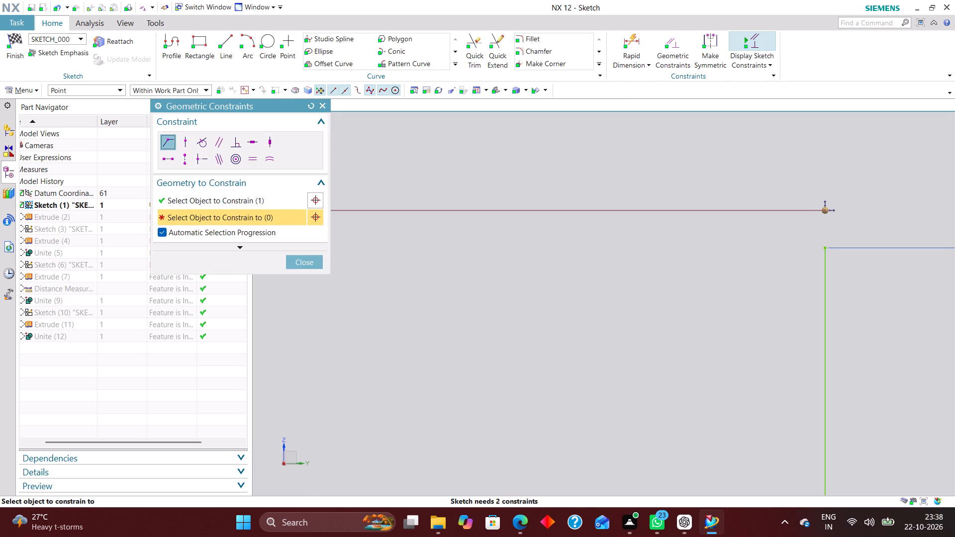
left_click(825, 245)
scroll(778, 236, "down", 13)
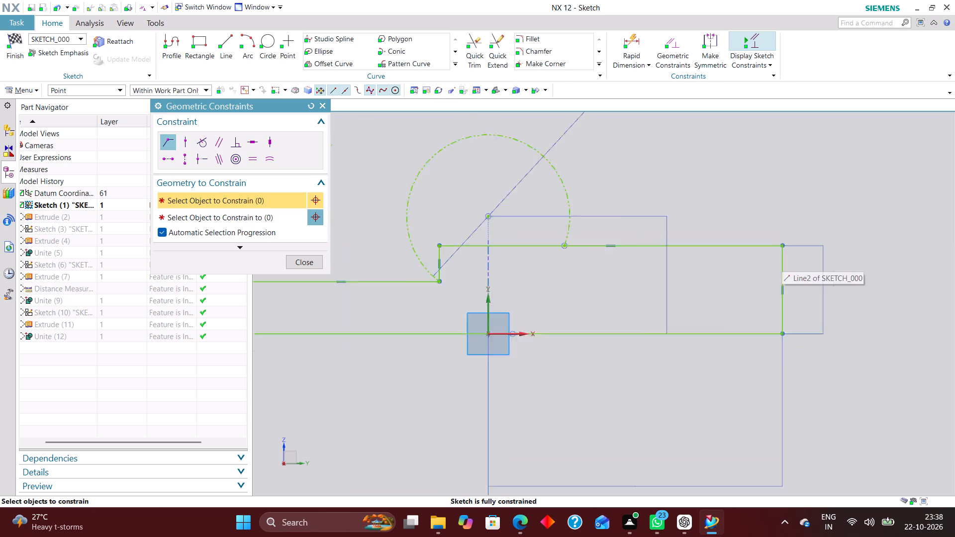
scroll(781, 270, "down", 3)
scroll(719, 280, "up", 3)
left_click(303, 258)
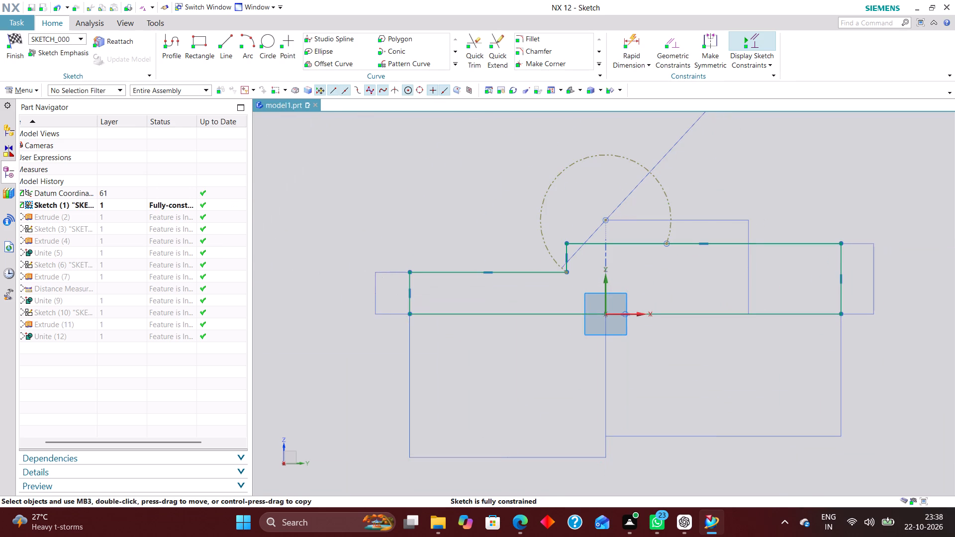
left_click(15, 35)
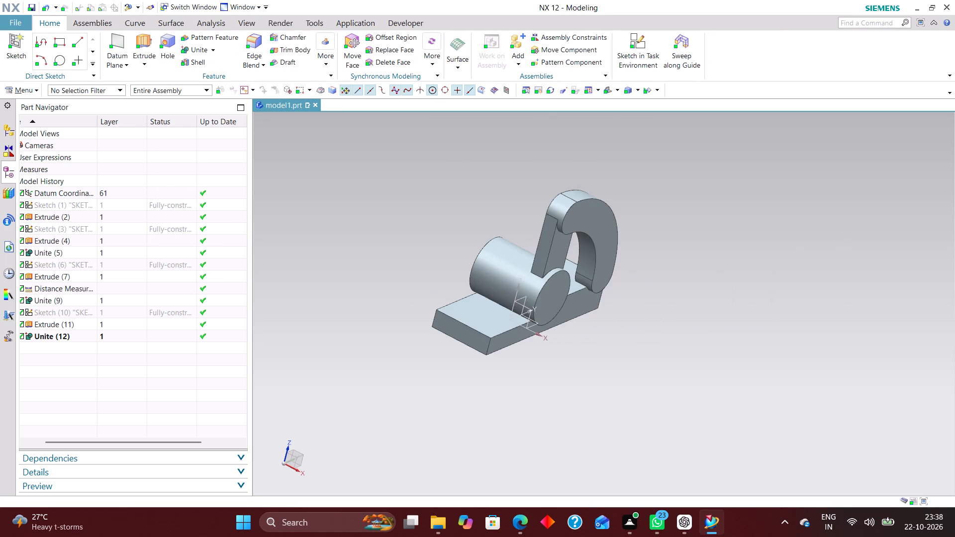
Inspect the rebuilt bracket from the front and from oblique angles, checking the cylinder, arched arm and stepped base.
middle_click_drag(613, 397, 573, 388)
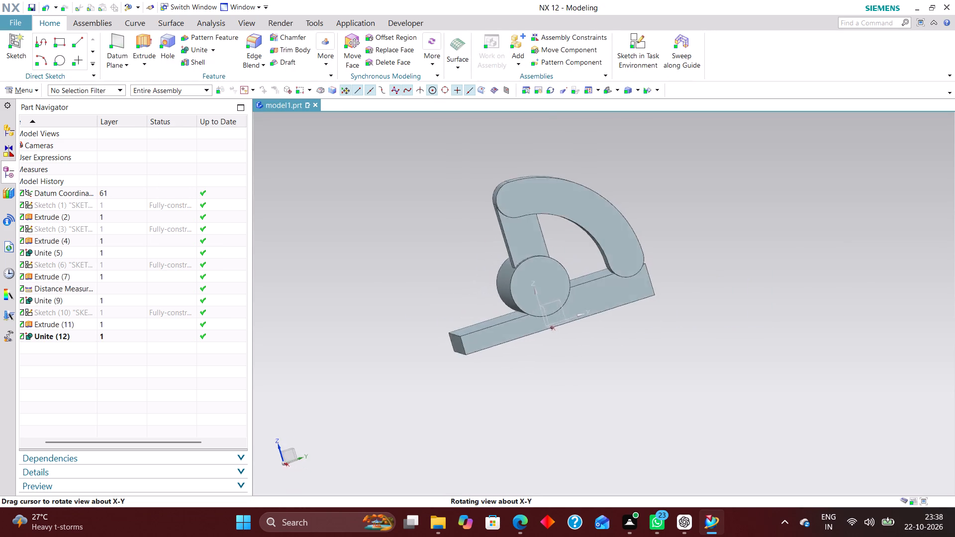
middle_click_drag(573, 388, 585, 386)
scroll(585, 386, "up", 1)
scroll(589, 289, "up", 4)
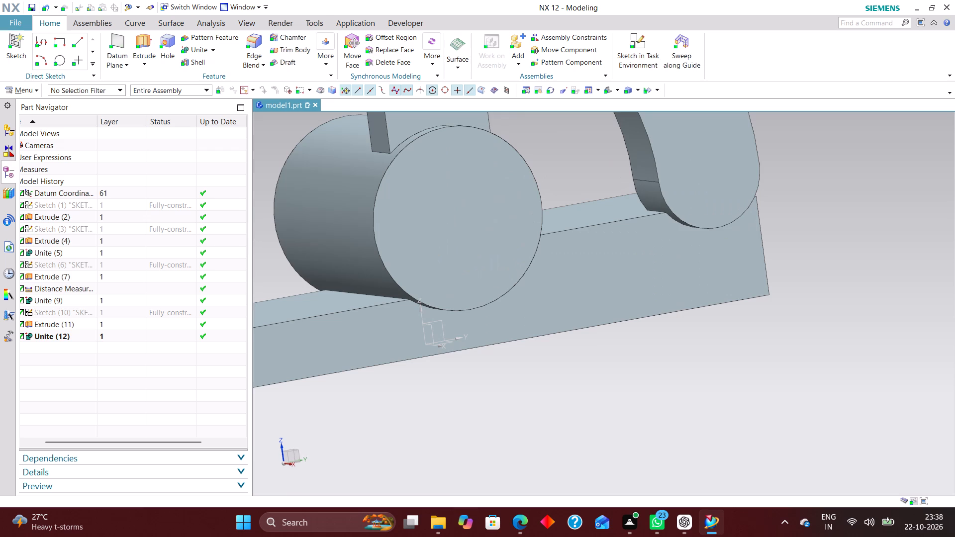
scroll(598, 403, "down", 1)
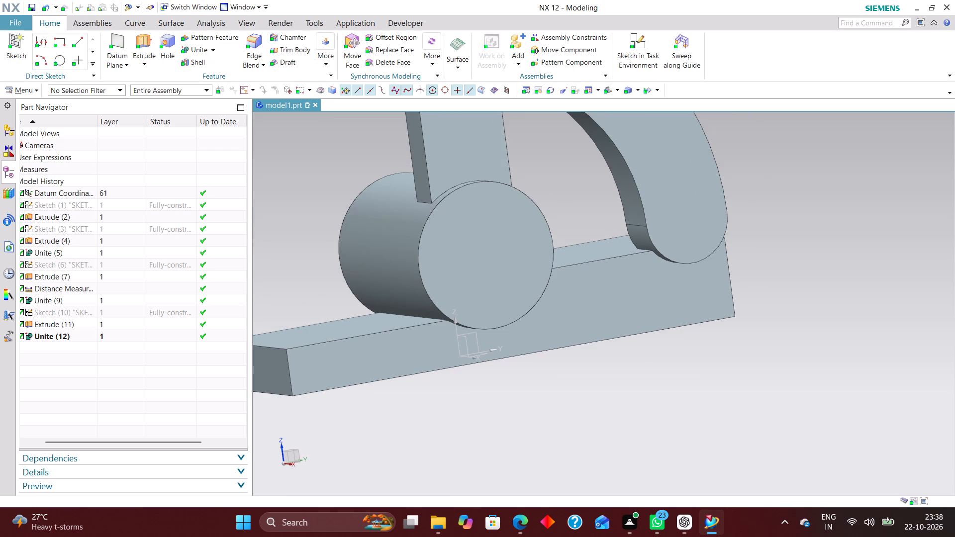
scroll(570, 411, "down", 2)
right_click_drag(669, 434, 582, 434)
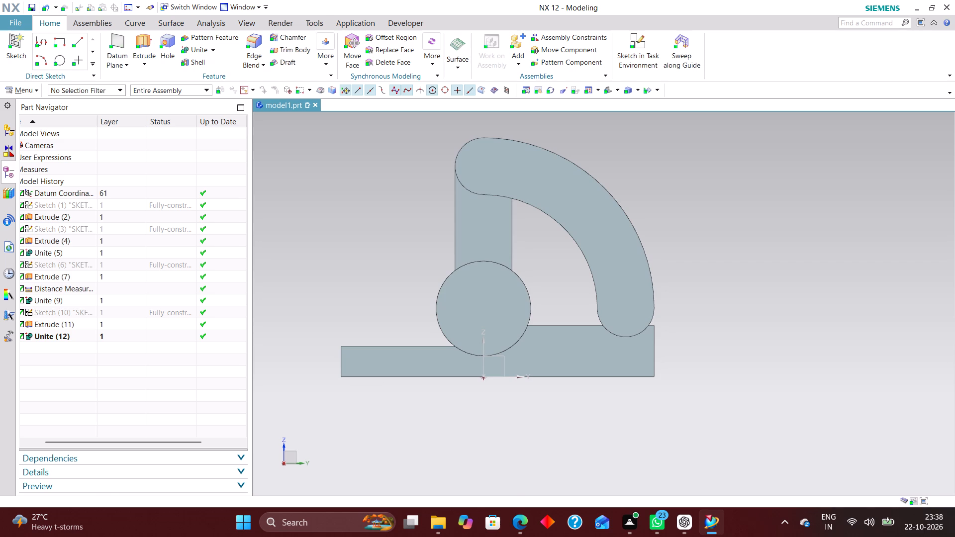
middle_click_drag(462, 432, 486, 438)
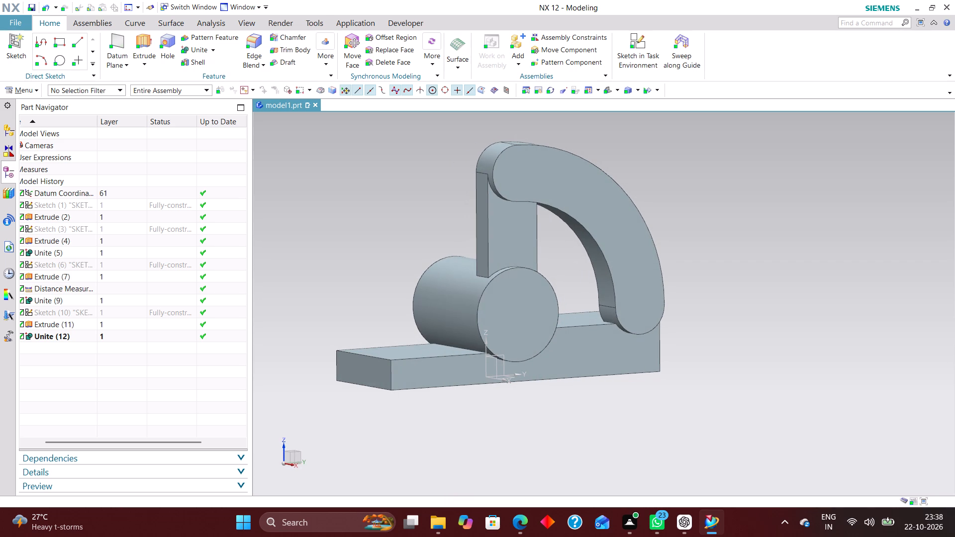
right_click_drag(638, 443, 580, 443)
middle_click_drag(505, 443, 562, 438)
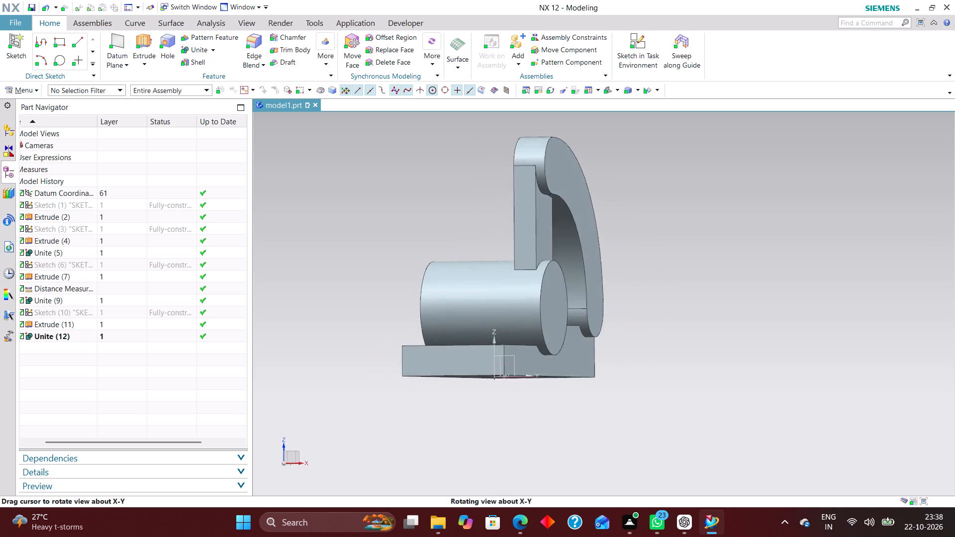
middle_click_drag(562, 438, 533, 447)
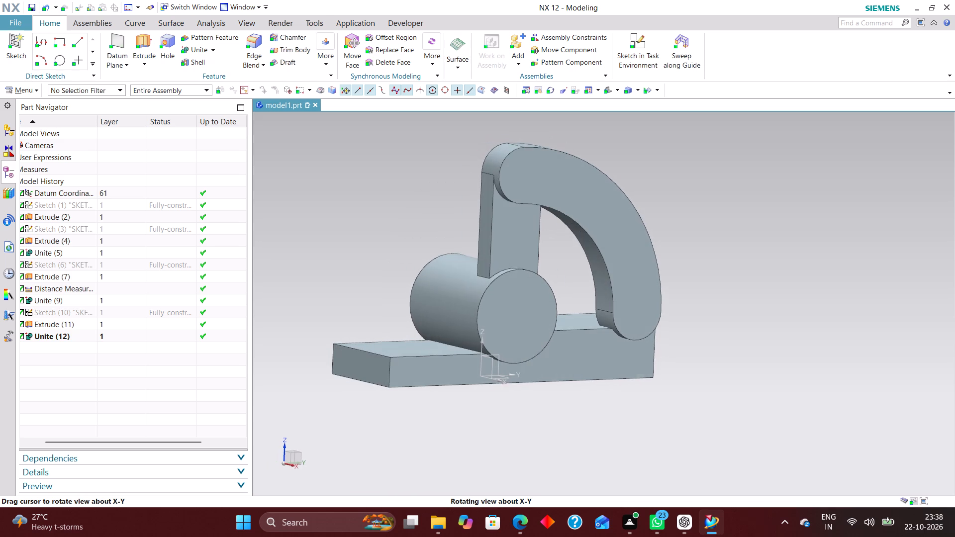
middle_click_drag(533, 447, 533, 447)
scroll(567, 432, "down", 2)
middle_click_drag(532, 438, 565, 438)
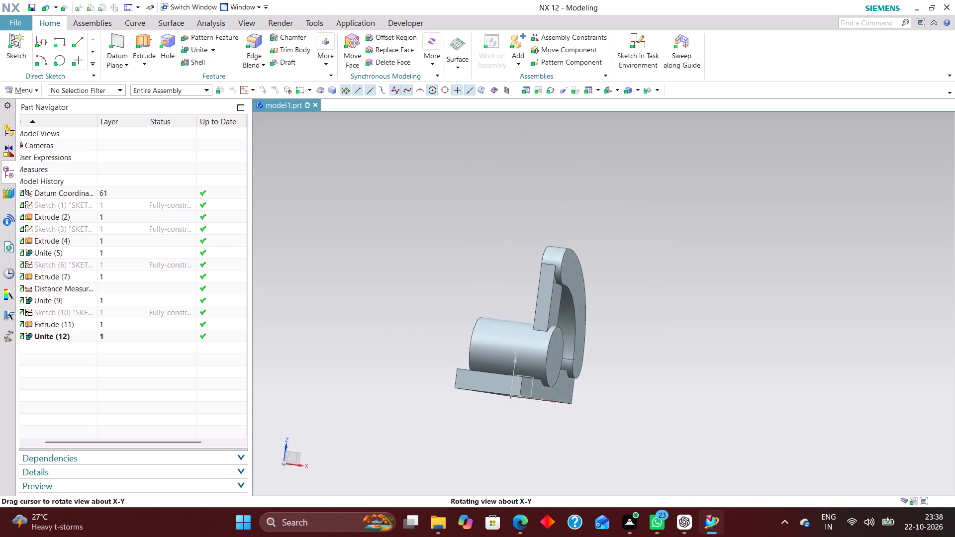
middle_click_drag(565, 438, 555, 439)
scroll(585, 447, "up", 2)
scroll(590, 444, "down", 2)
middle_click_drag(582, 446, 564, 448)
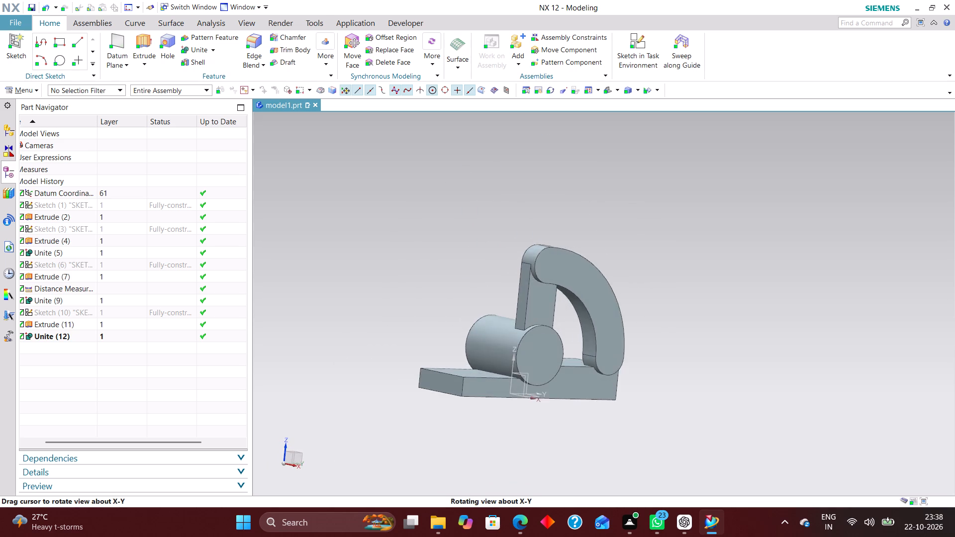
middle_click_drag(564, 448, 552, 454)
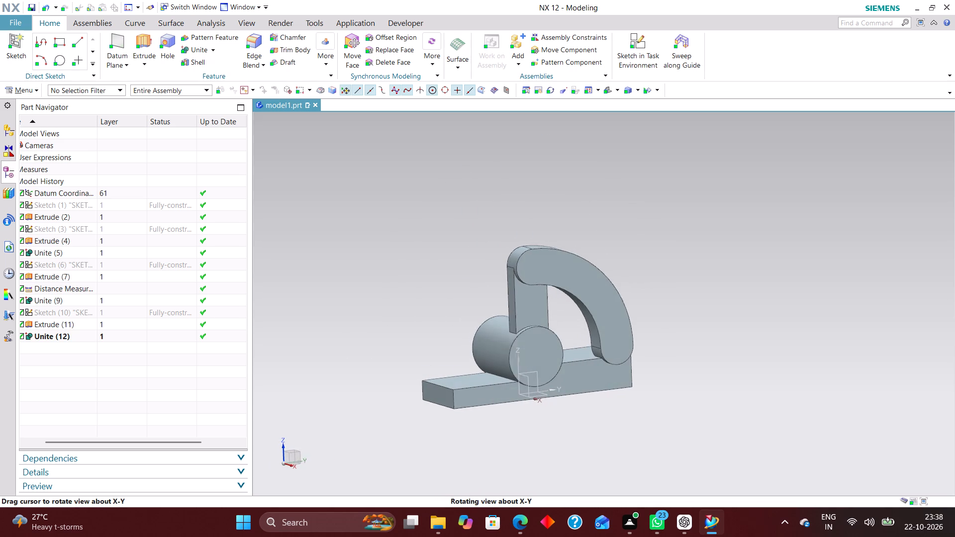
middle_click_drag(552, 454, 563, 455)
middle_click(565, 455)
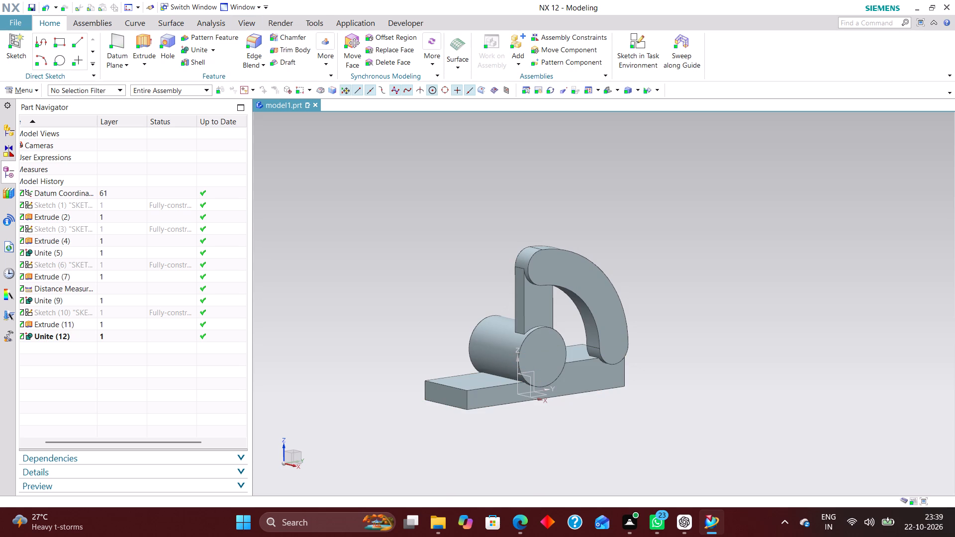
Cut a simple 25 mm diameter hole through the body, centred on the cylinder's front circular face.
left_click(172, 41)
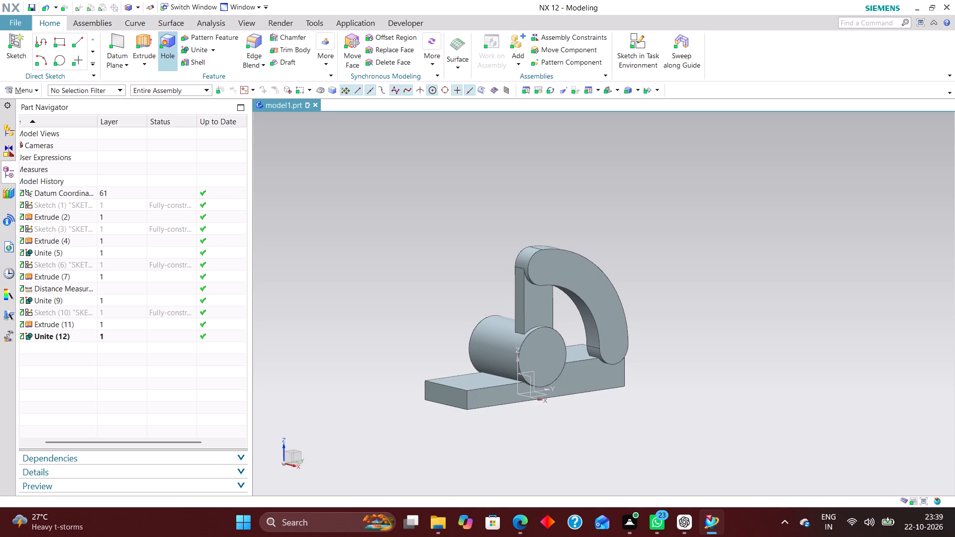
scroll(521, 348, "up", 4)
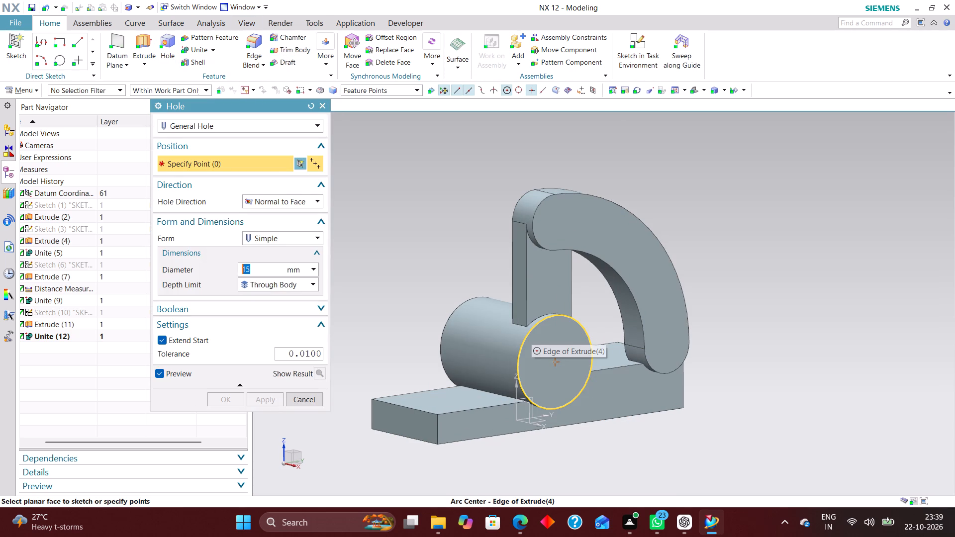
left_click(529, 333)
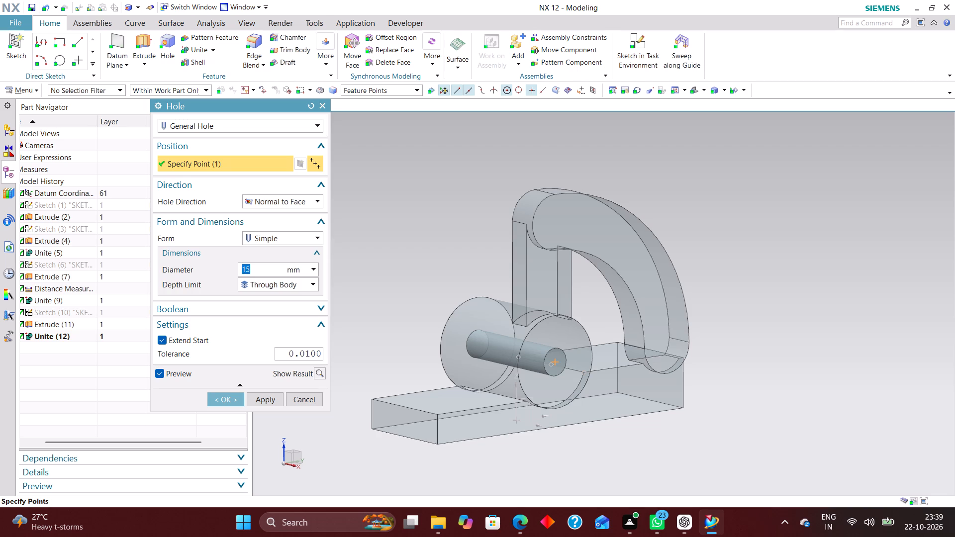
type("25")
key("Return")
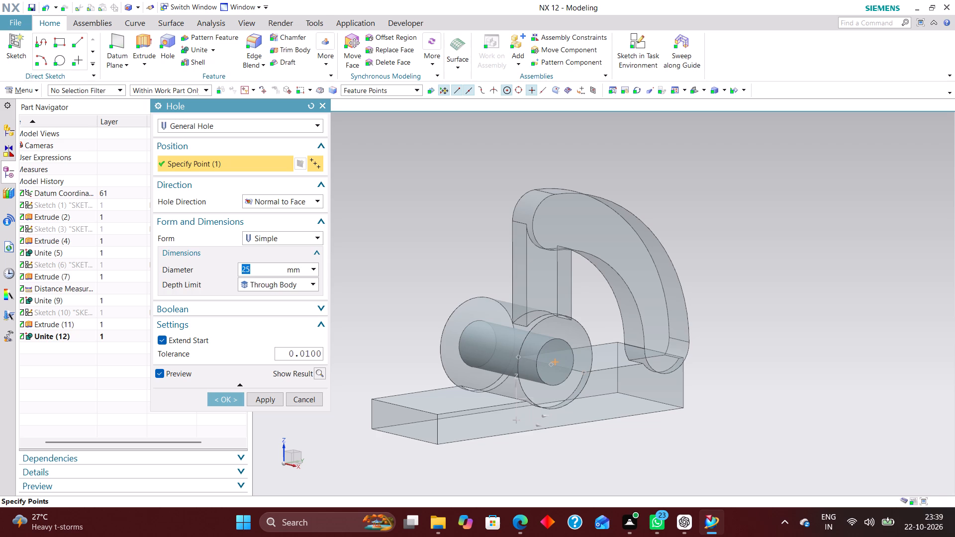
left_click(221, 396)
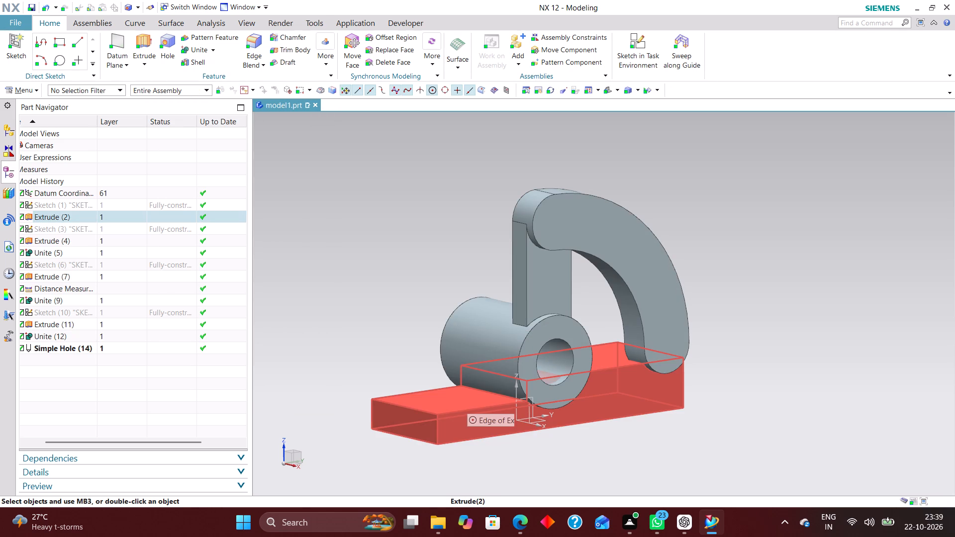
Start another general hole on the base's lower top face, sketching one position point there and another over the raised portion.
left_click(169, 44)
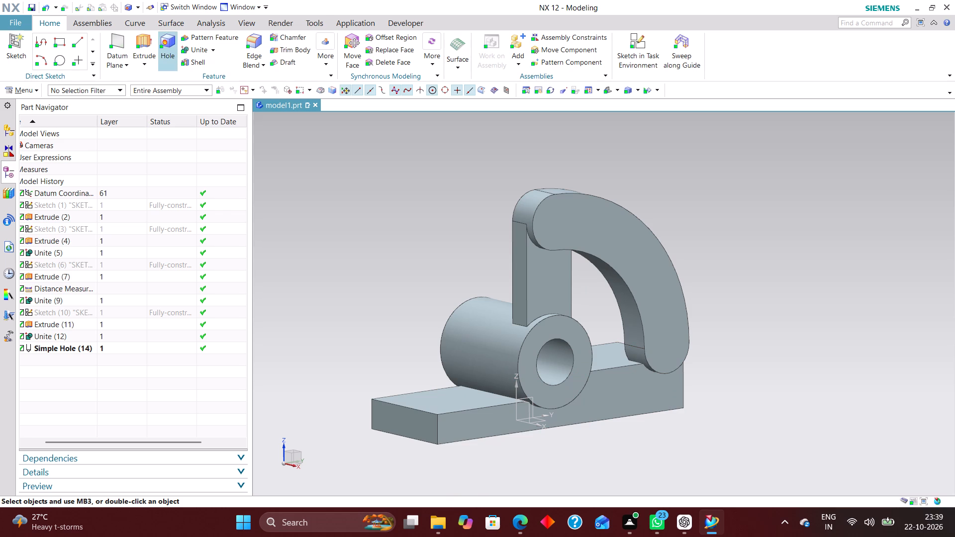
left_click(438, 399)
left_click(490, 407)
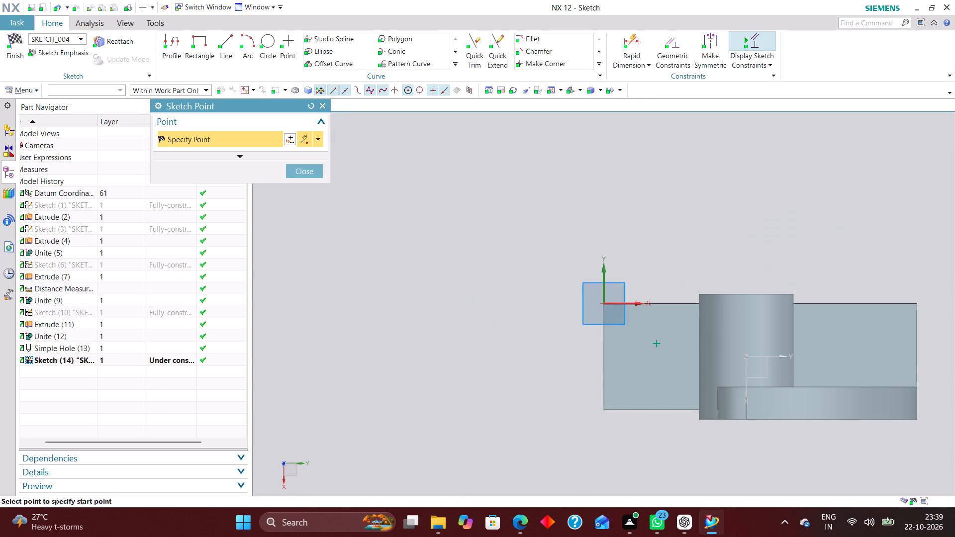
left_click(868, 361)
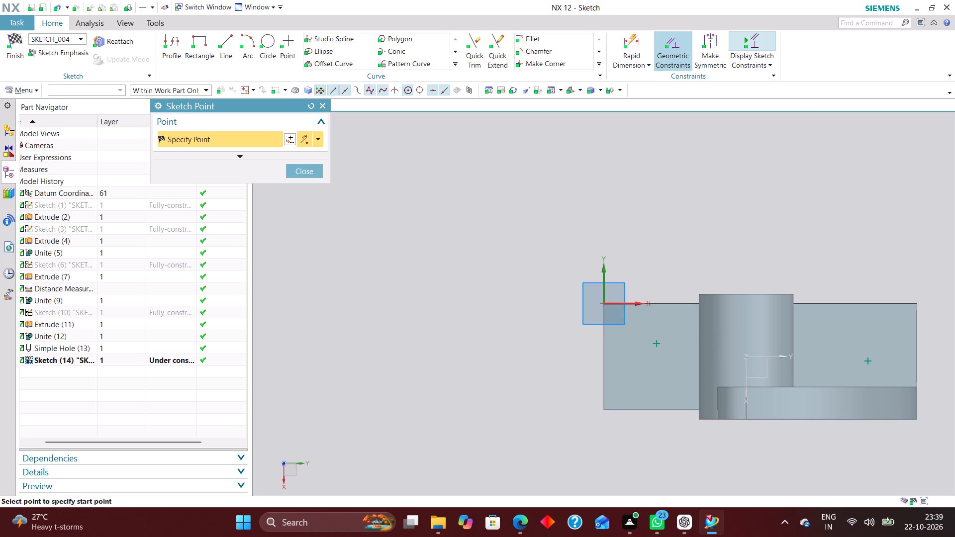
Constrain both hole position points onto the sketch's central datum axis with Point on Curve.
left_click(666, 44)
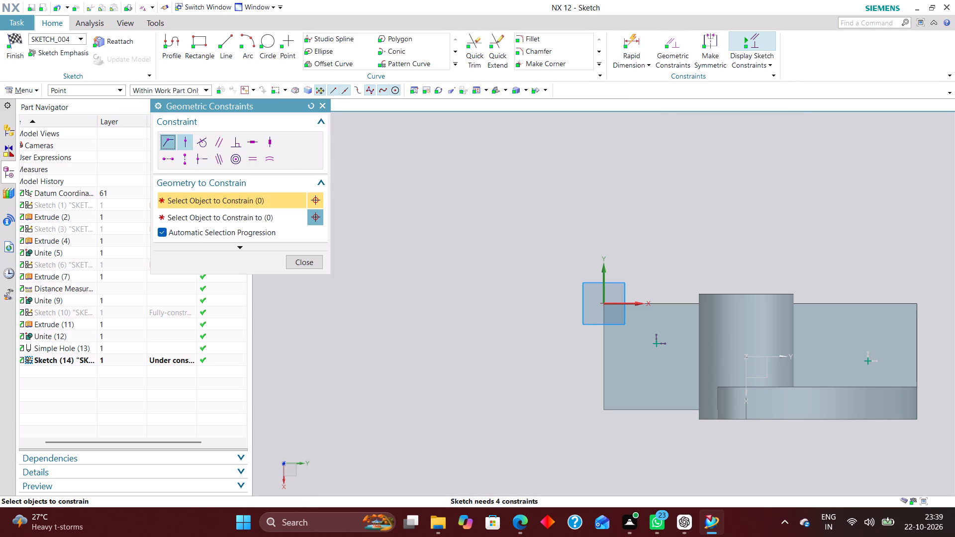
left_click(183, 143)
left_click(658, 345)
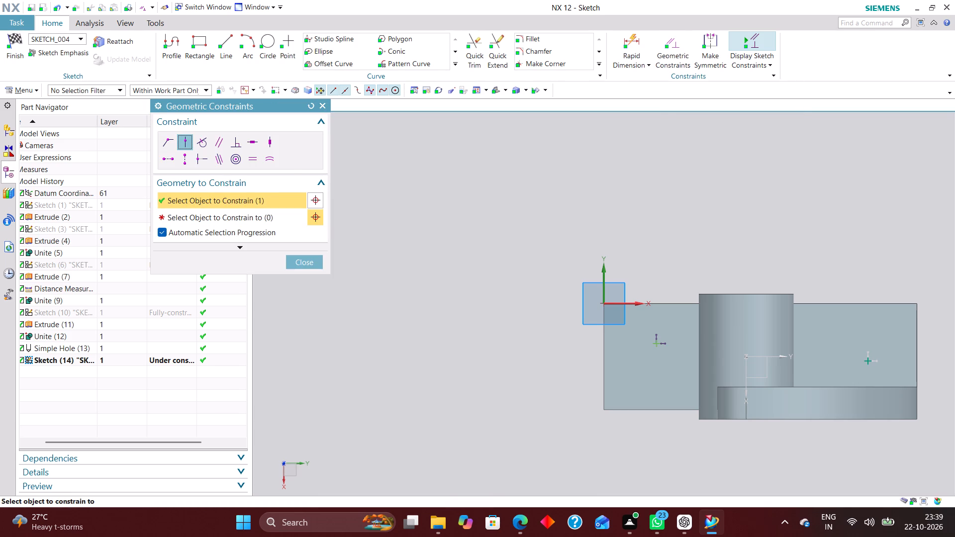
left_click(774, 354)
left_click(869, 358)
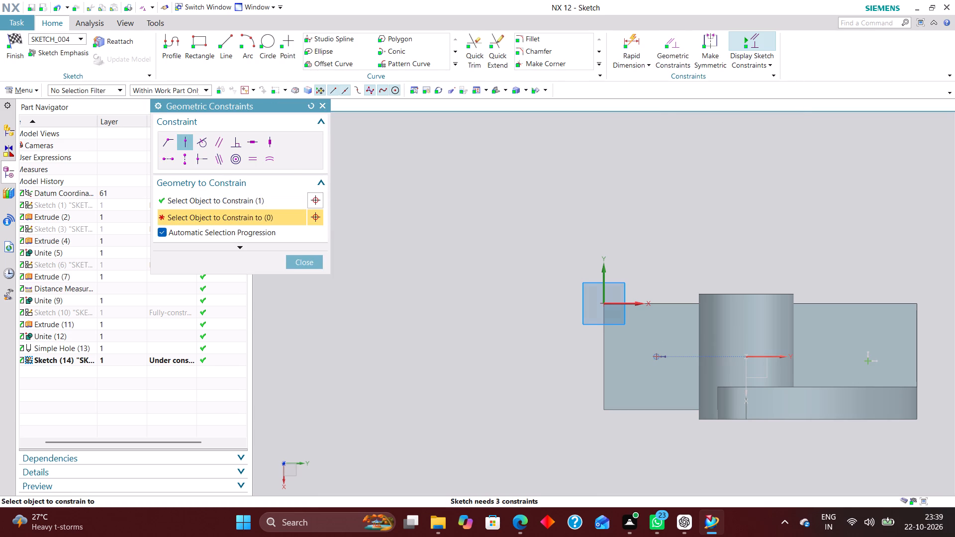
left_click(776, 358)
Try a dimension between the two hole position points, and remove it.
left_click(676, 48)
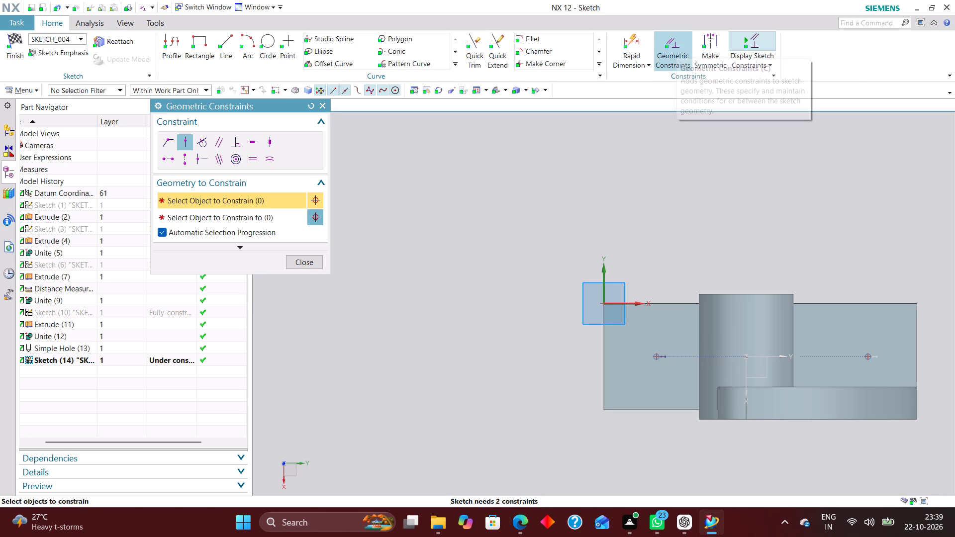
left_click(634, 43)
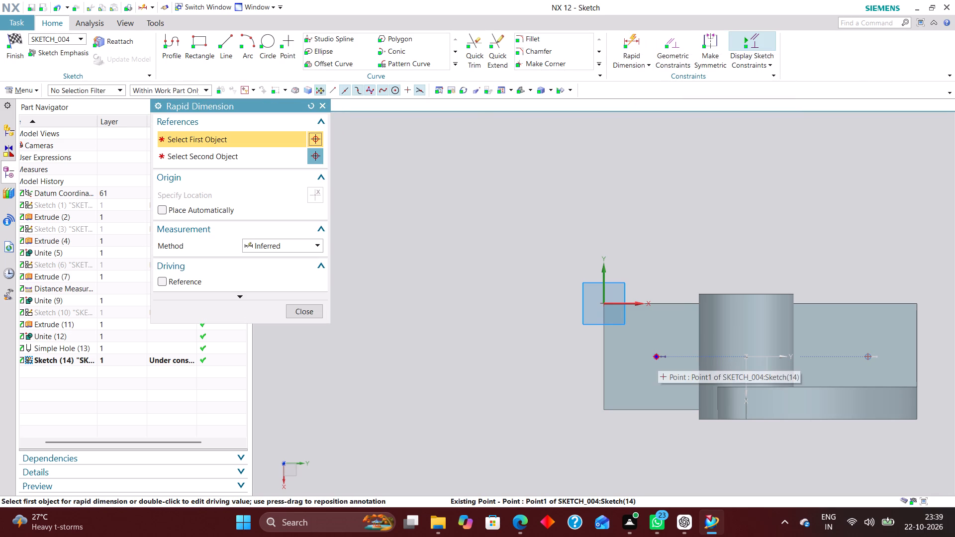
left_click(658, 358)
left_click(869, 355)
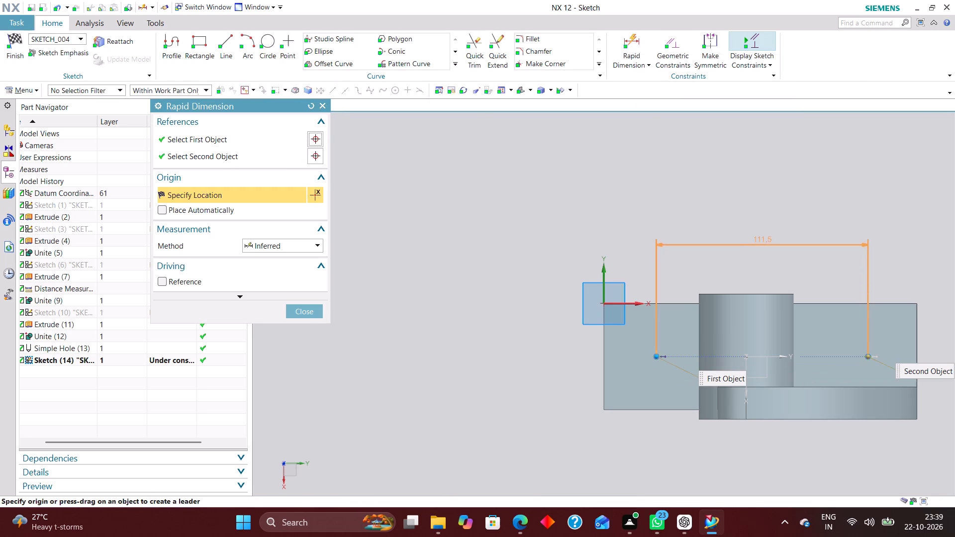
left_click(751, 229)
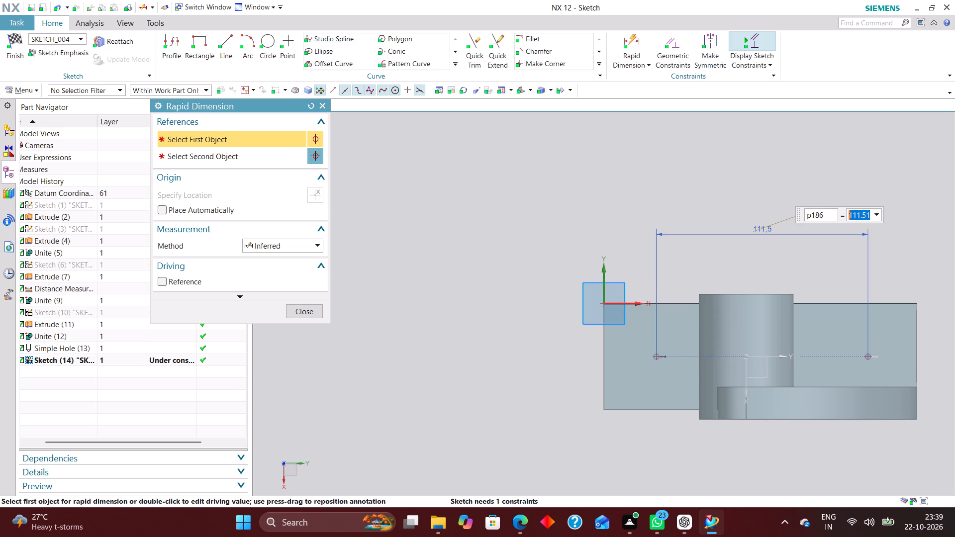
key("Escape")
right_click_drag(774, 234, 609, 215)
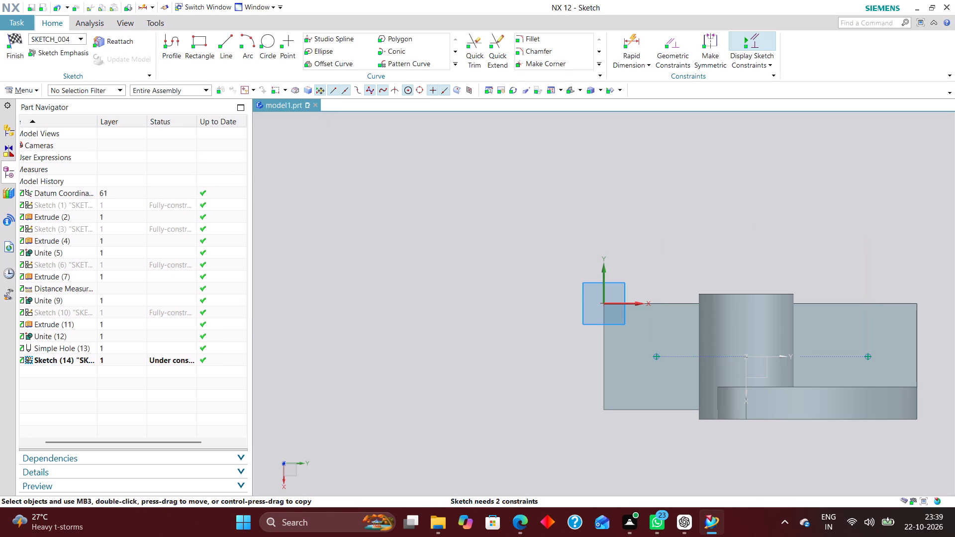
Dimension the lower-face hole point 25 mm from the base's adjacent short end edge.
left_click(629, 46)
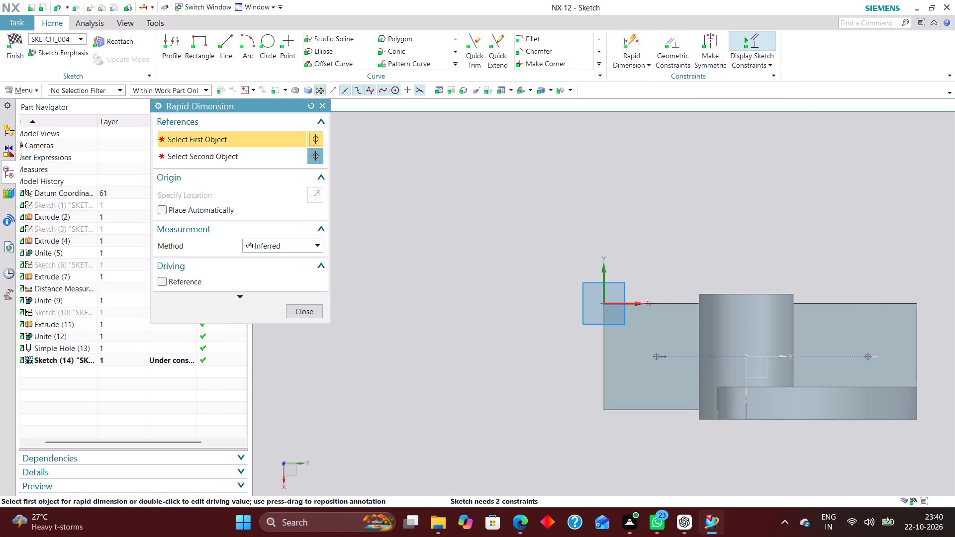
left_click(605, 366)
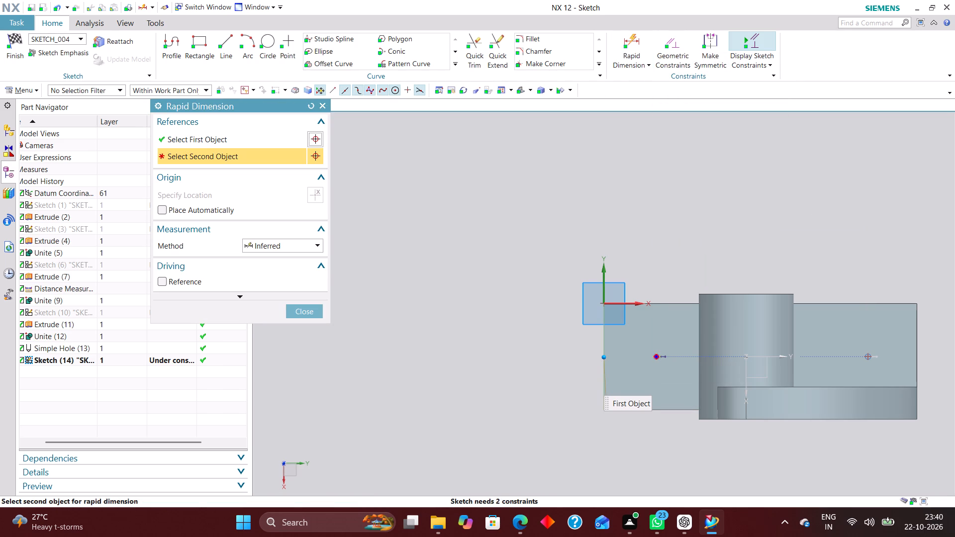
left_click(657, 356)
left_click(628, 378)
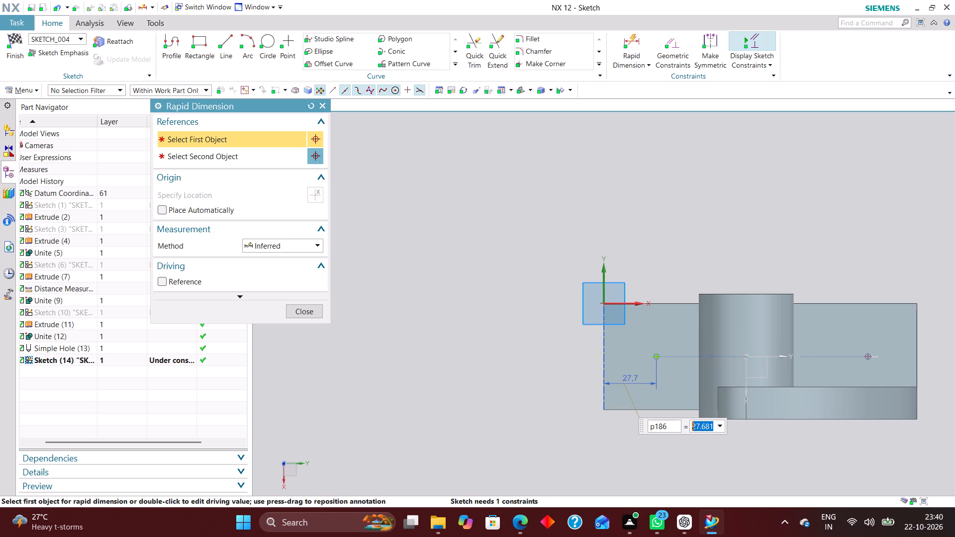
type("25")
key("Return")
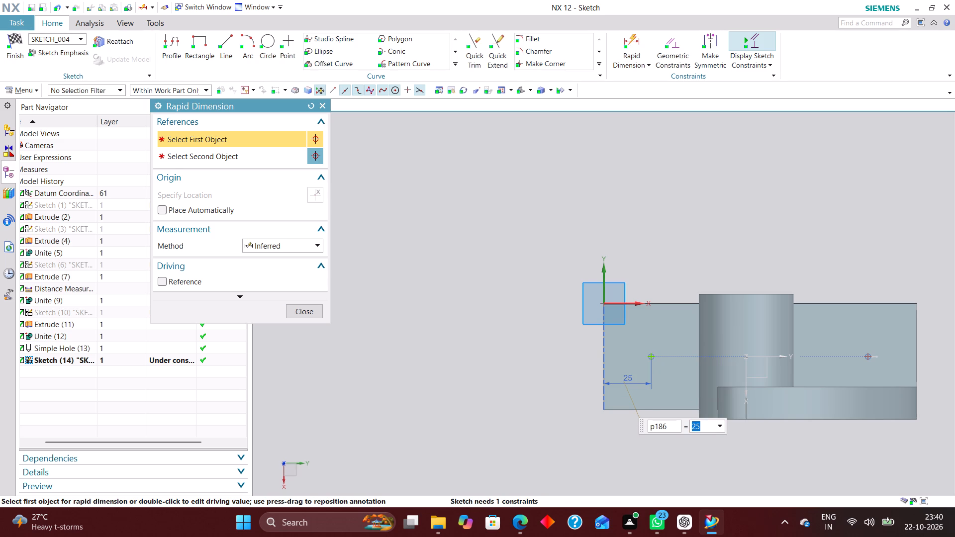
Dimension the raised-side hole point 25 mm from the base's opposite short end edge.
left_click(916, 375)
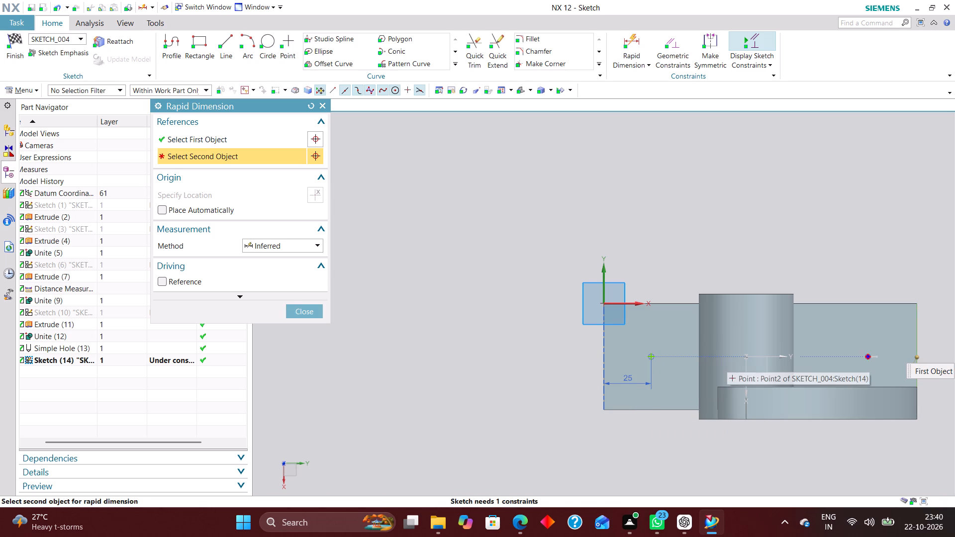
left_click(867, 359)
left_click(890, 266)
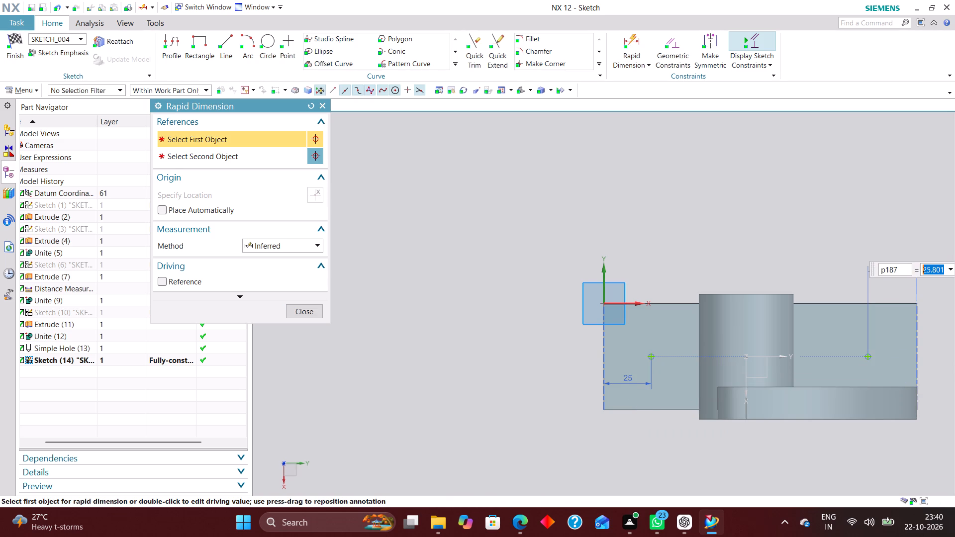
type("25")
key("Return")
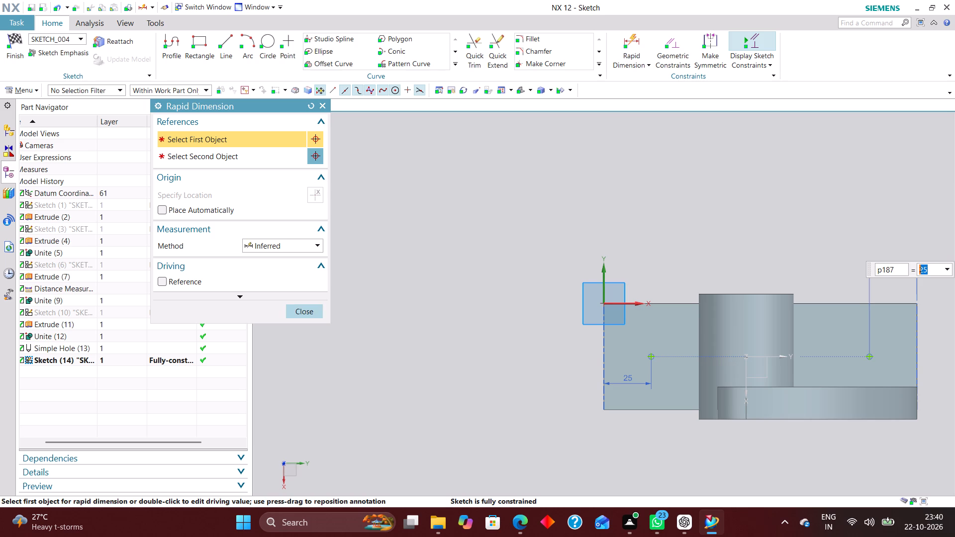
Dimension the lower-face hole point's perpendicular distance from the base's long edge at the sketch origin.
left_click(636, 46)
scroll(642, 355, "up", 2)
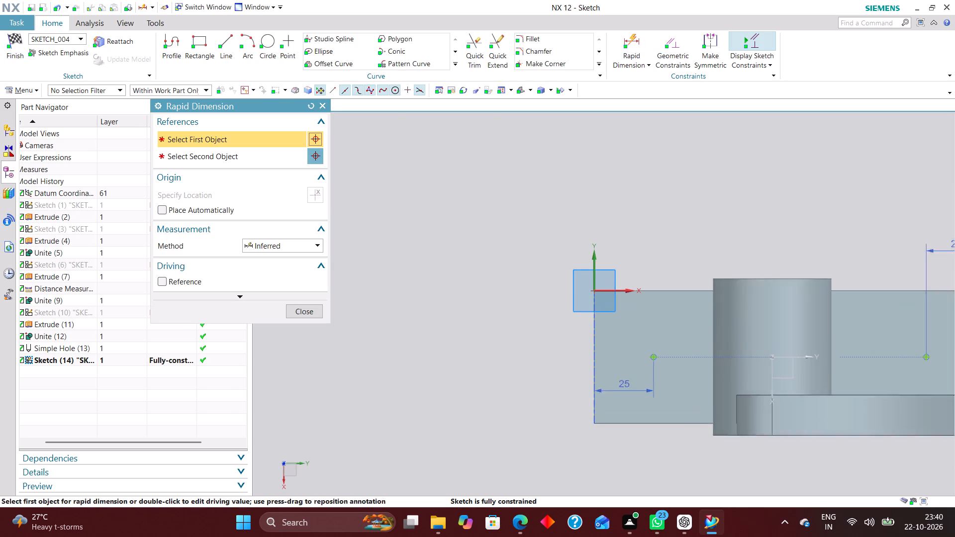
scroll(642, 356, "up", 1)
left_click(665, 270)
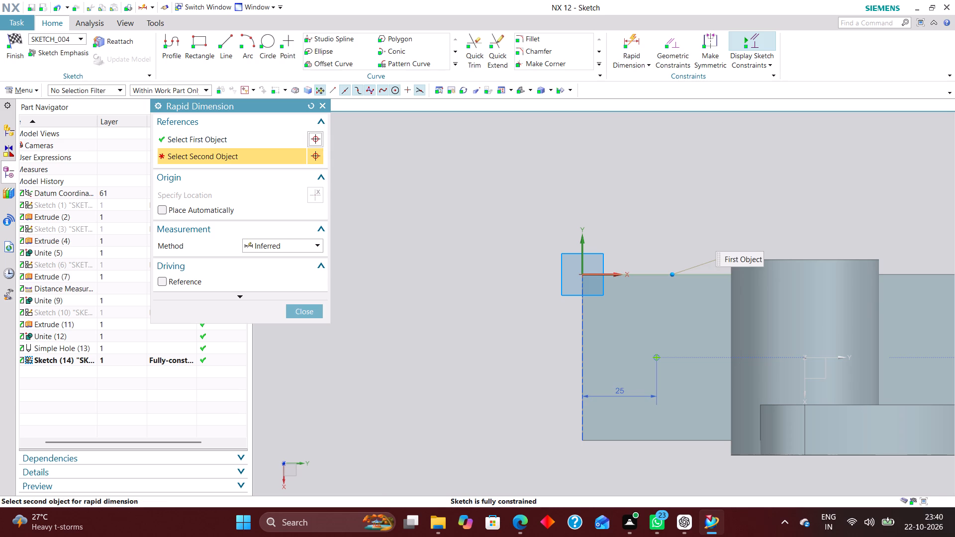
left_click(655, 357)
left_click(518, 318)
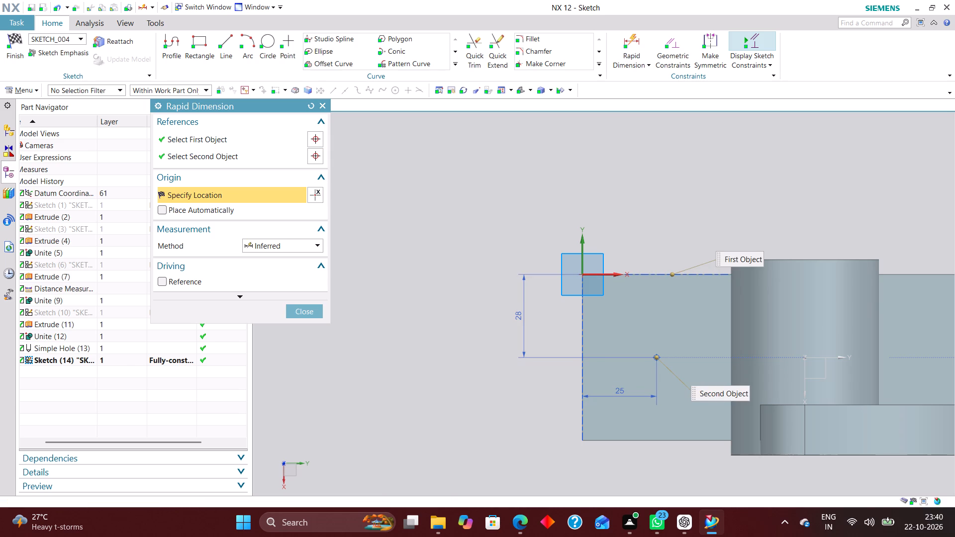
left_click(470, 291)
left_click(304, 312)
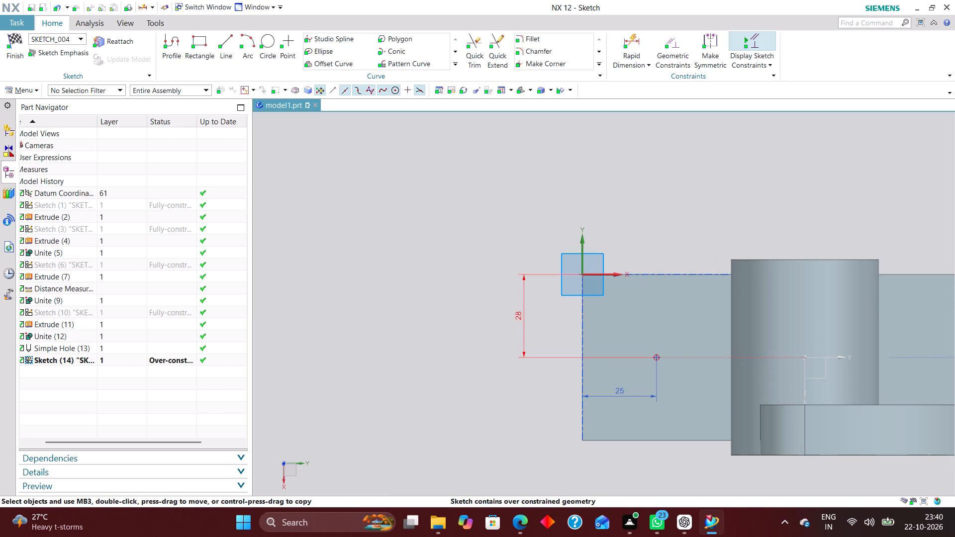
Delete the over-constraining Point on Curve constraint from the lower-face hole point.
scroll(502, 371, "down", 2)
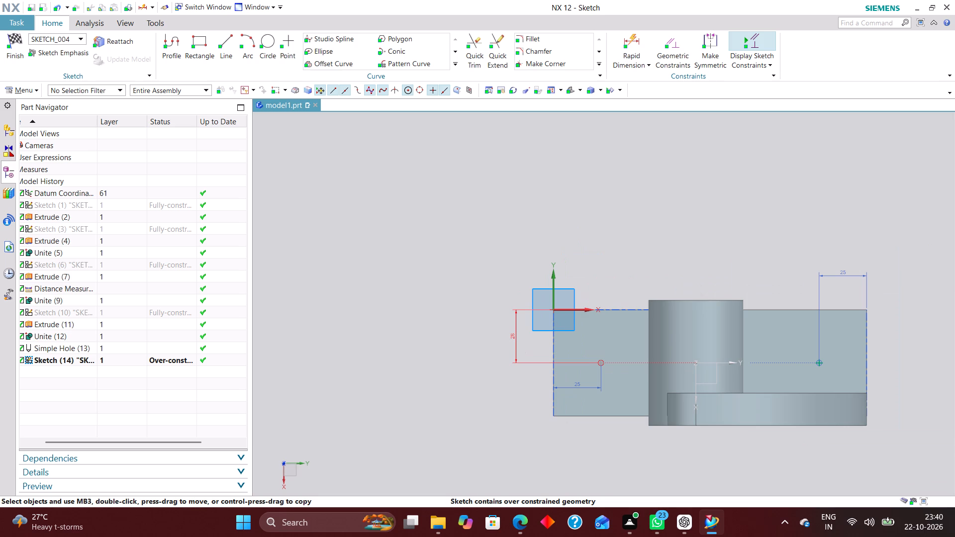
key("Escape")
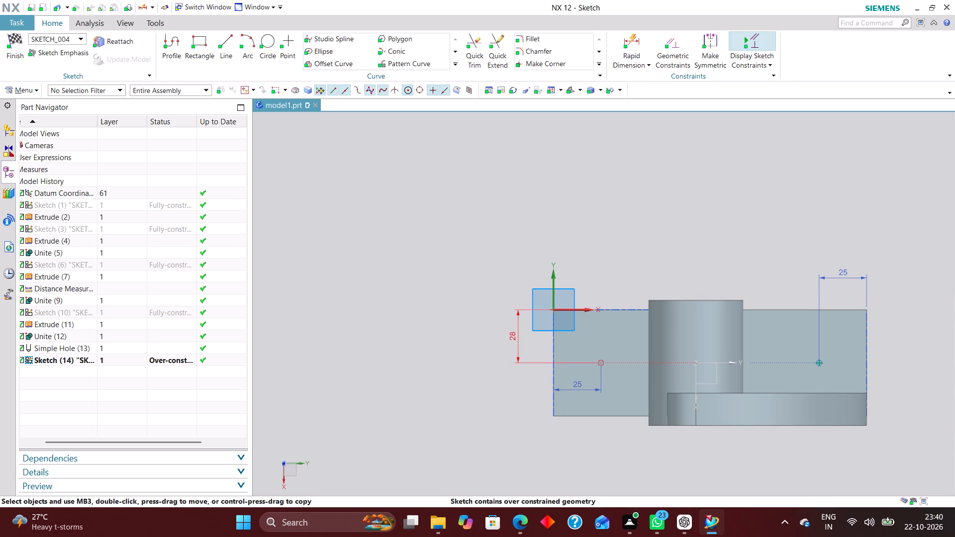
right_click_drag(634, 363, 492, 363)
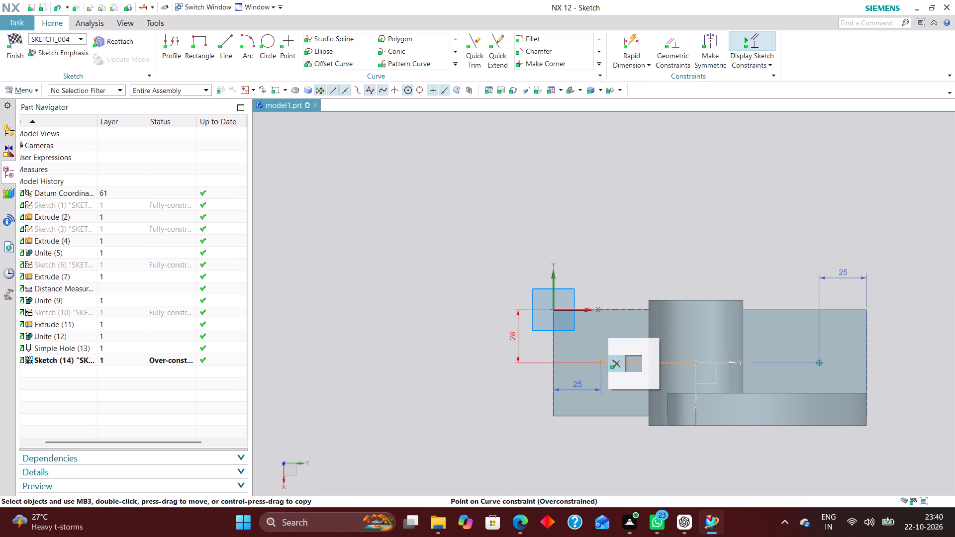
right_click_drag(492, 363, 491, 363)
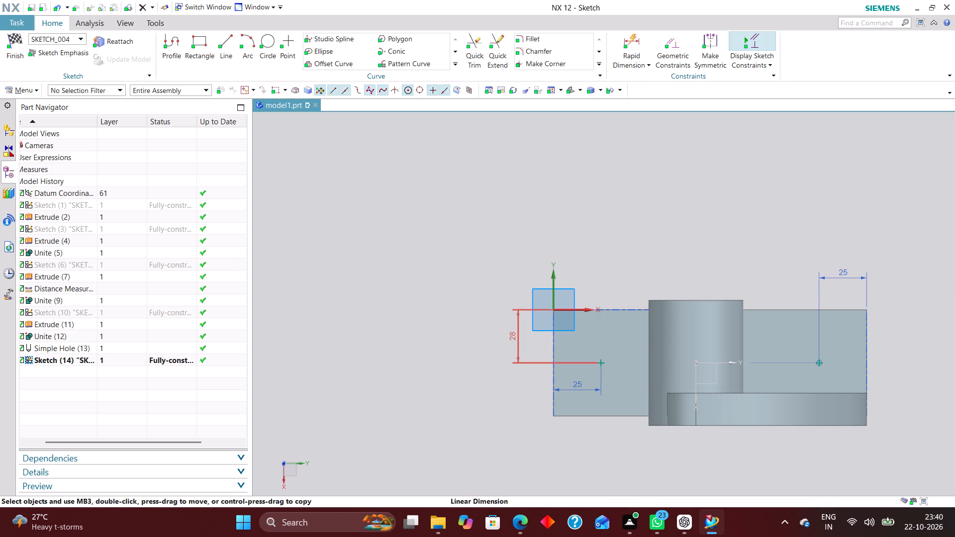
Set the lower-face point's distance from the long edge to 25 mm, and place the dimension beside the base's short end.
double_click(512, 338)
type("25")
key("Return")
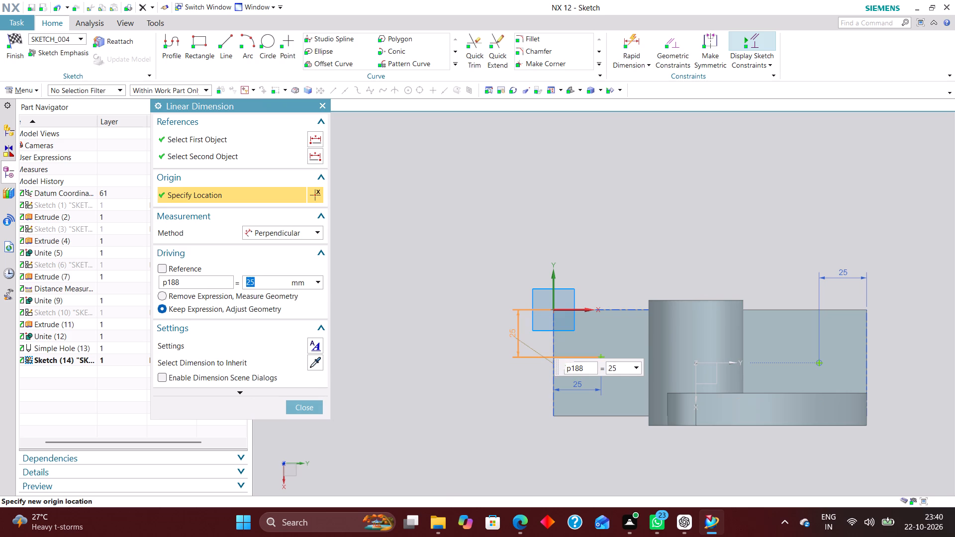
left_click(795, 371)
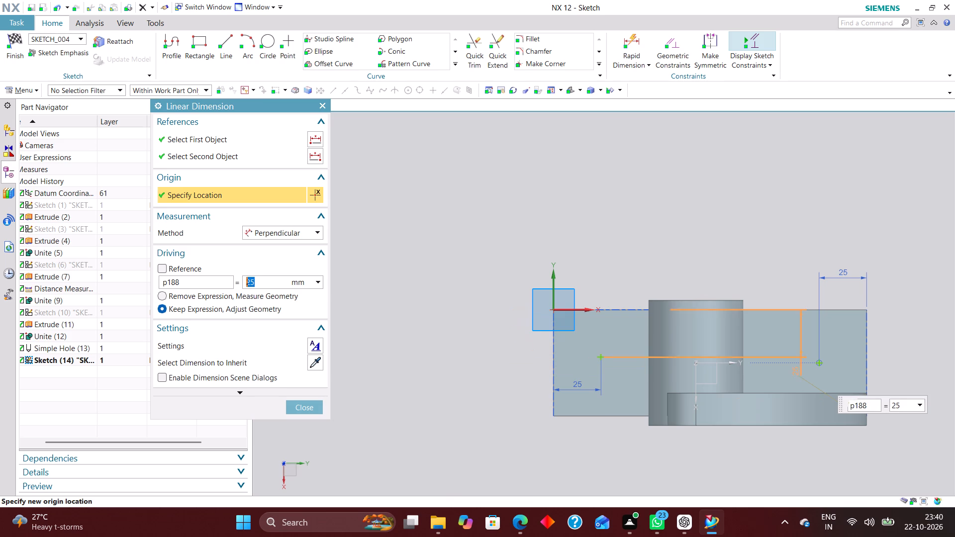
left_click(308, 407)
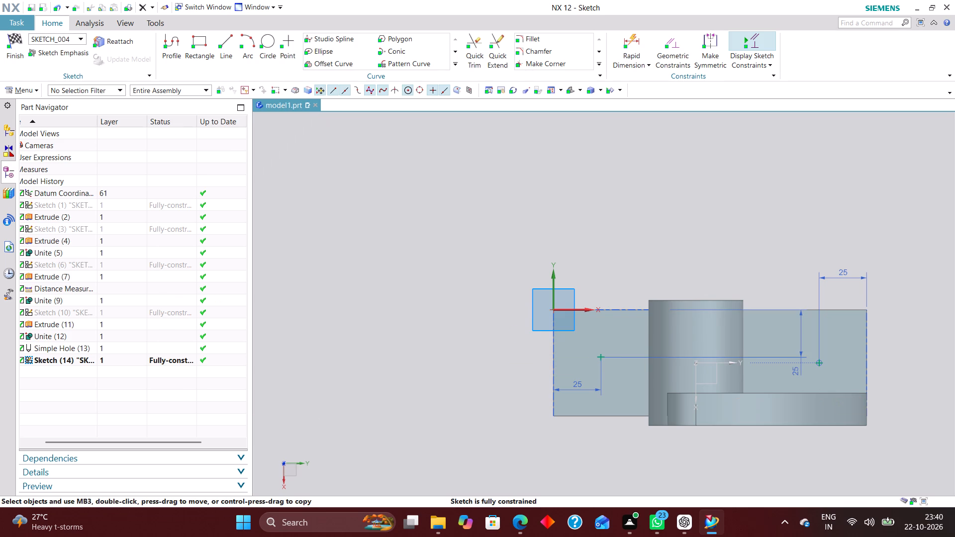
left_click_drag(799, 337, 502, 330)
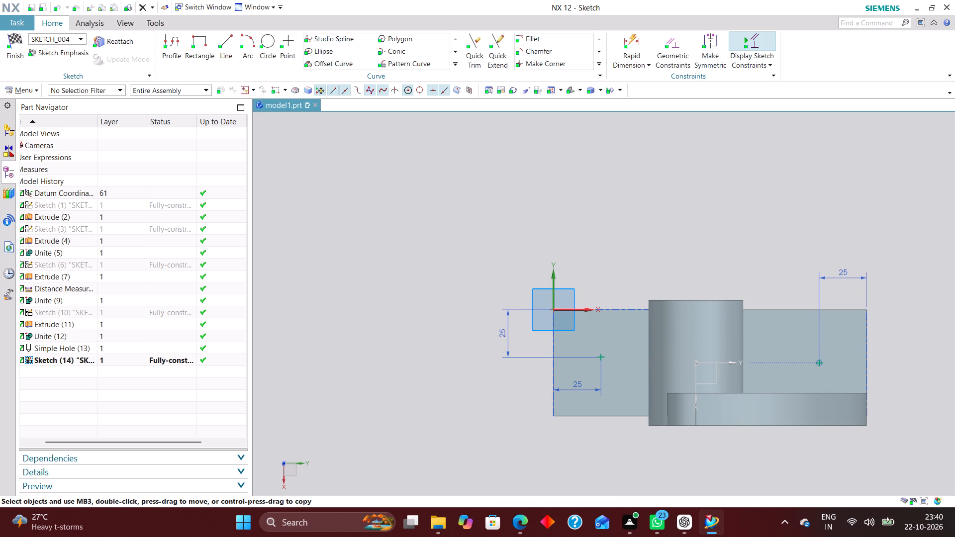
Replace the raised-side point's Point on Curve constraint with horizontal alignment to the lower-face point, and finish the sketch.
right_click_drag(789, 362, 655, 323)
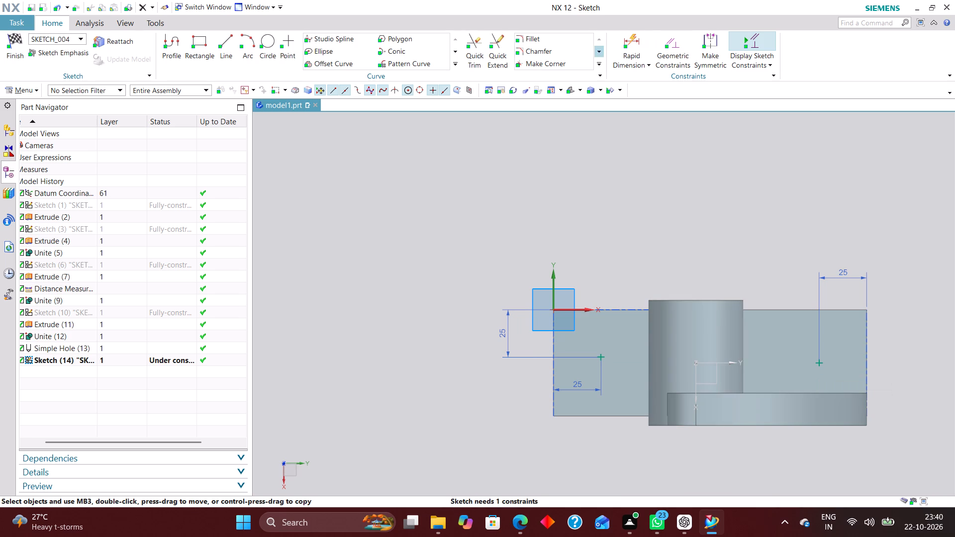
left_click(675, 45)
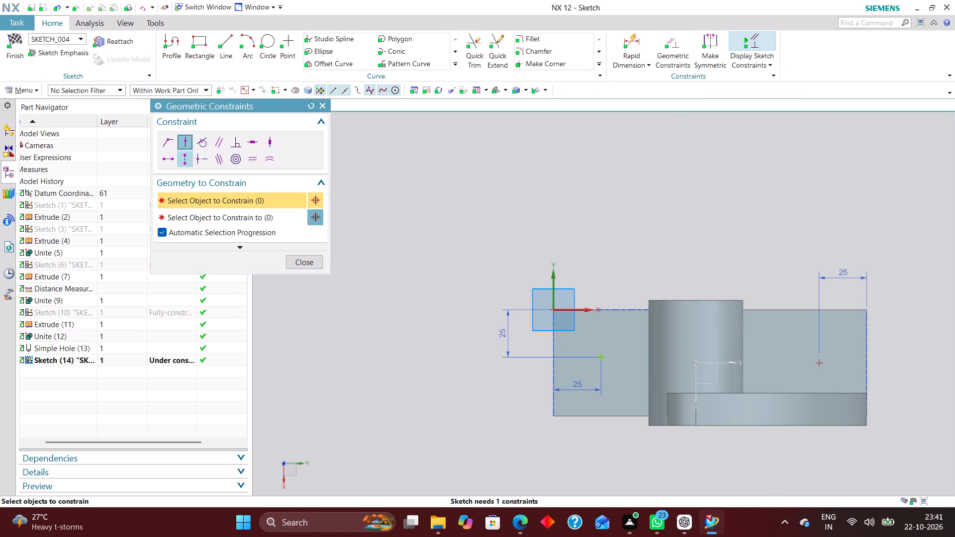
left_click(175, 158)
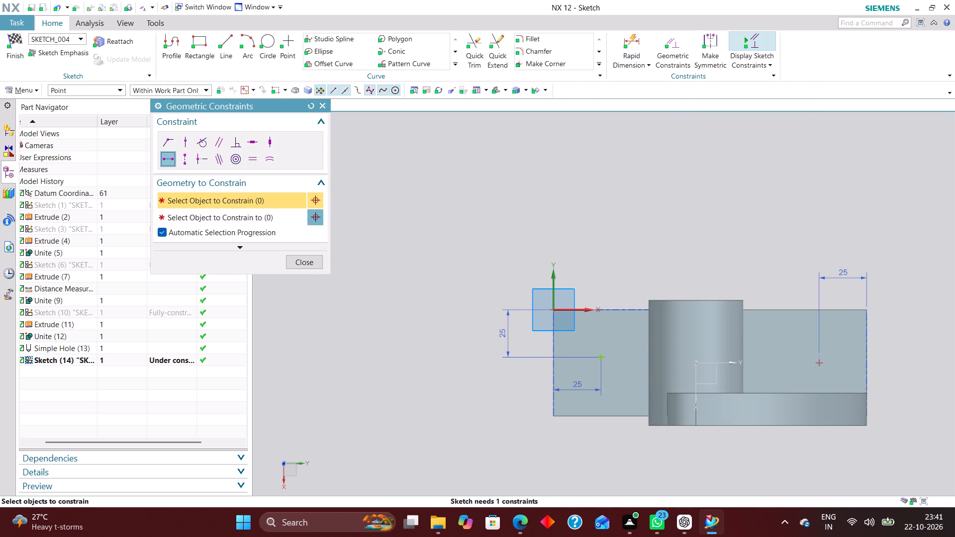
left_click(601, 358)
left_click(818, 363)
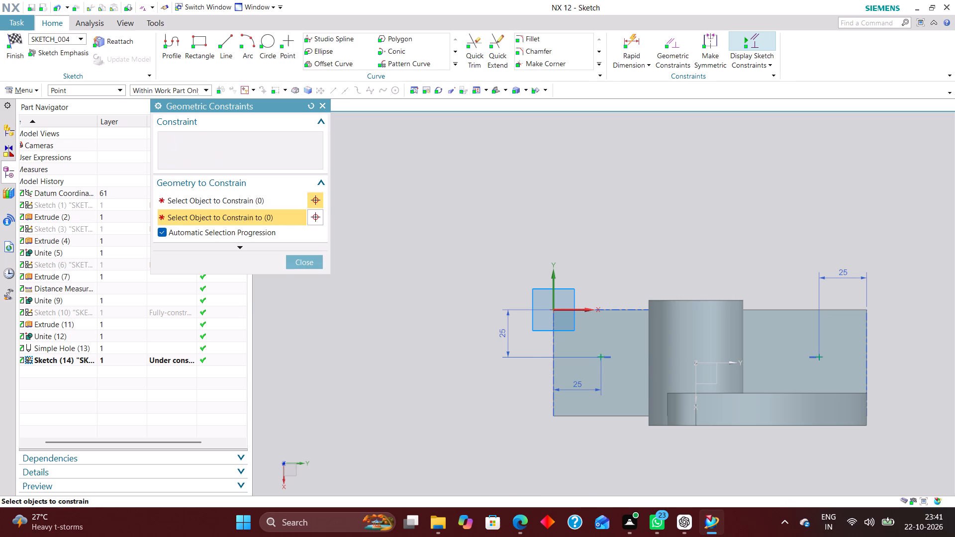
left_click(318, 265)
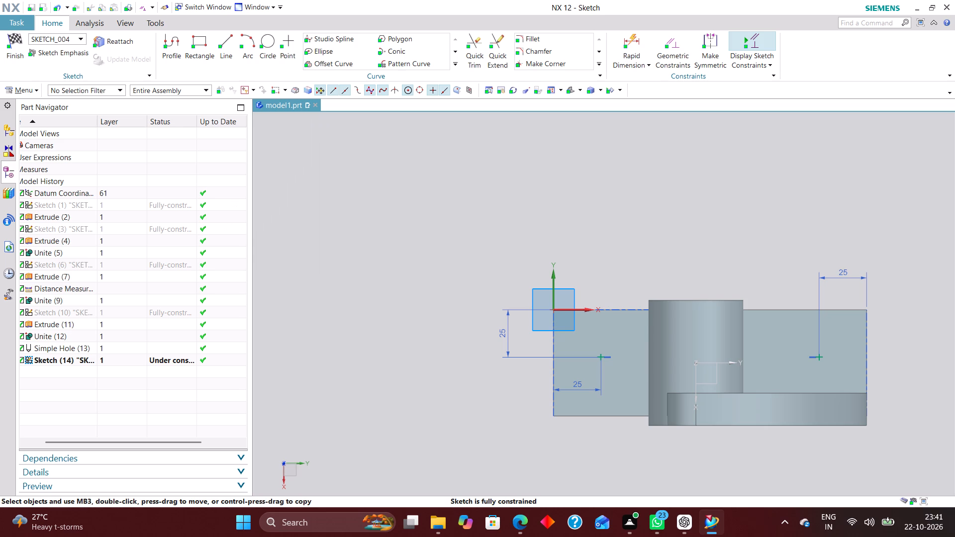
left_click(23, 42)
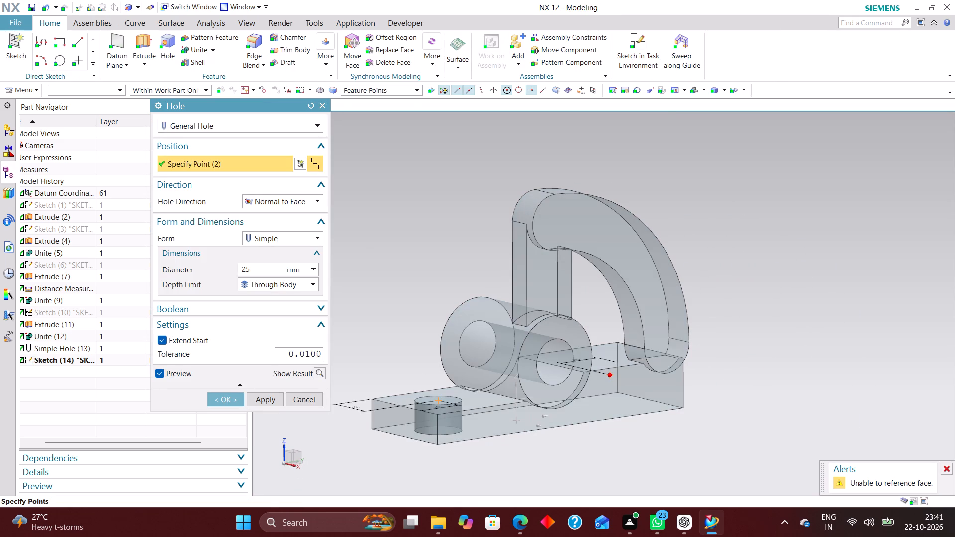
Set the simple hole diameter to 16 mm and cut it through the body at the two sketched base points.
scroll(870, 285, "down", 2)
middle_click_drag(870, 285, 842, 345)
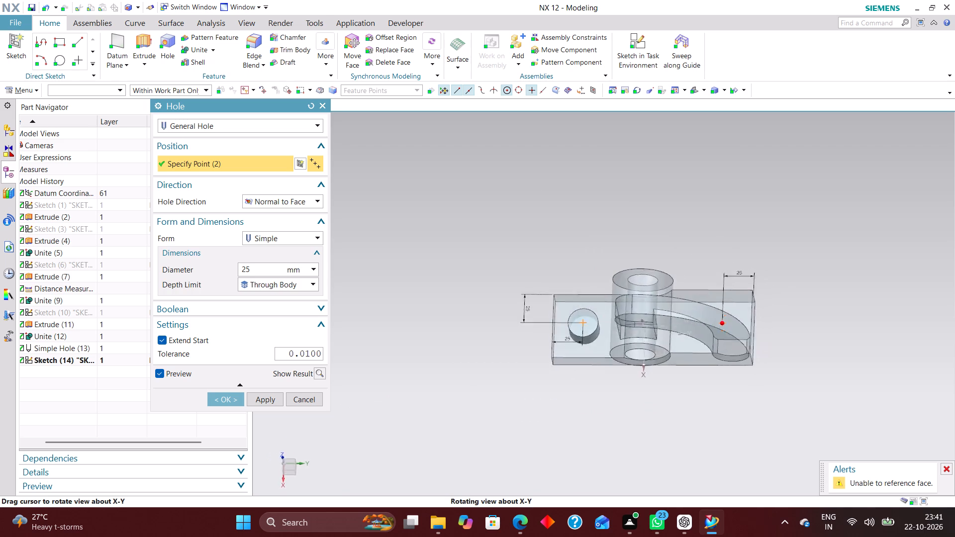
middle_click_drag(842, 345, 847, 353)
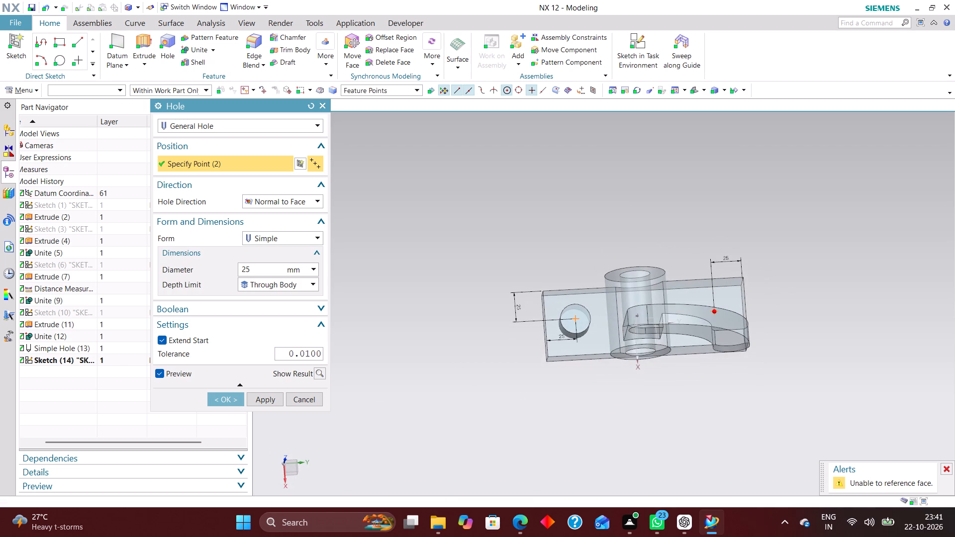
left_click_drag(254, 264, 219, 266)
type("16")
key("Return")
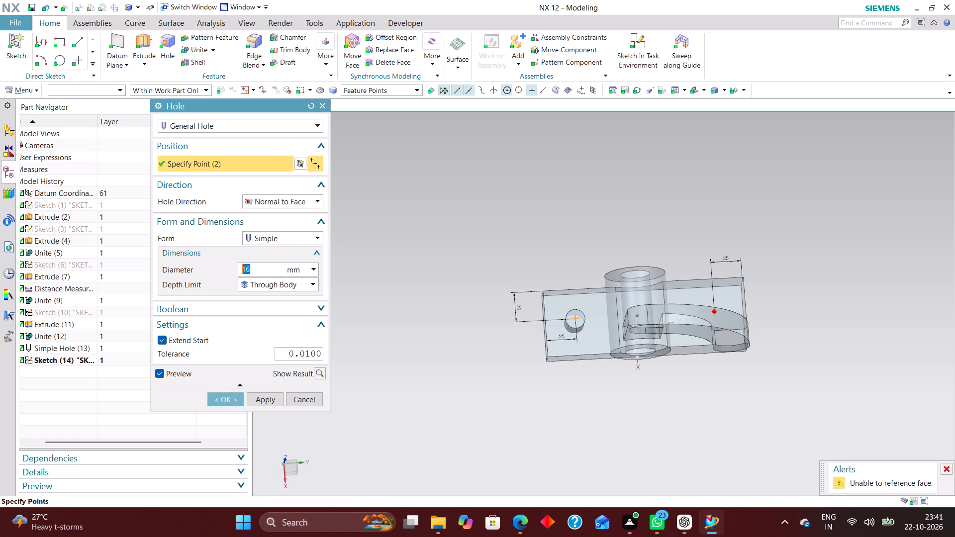
middle_click_drag(727, 407, 733, 309)
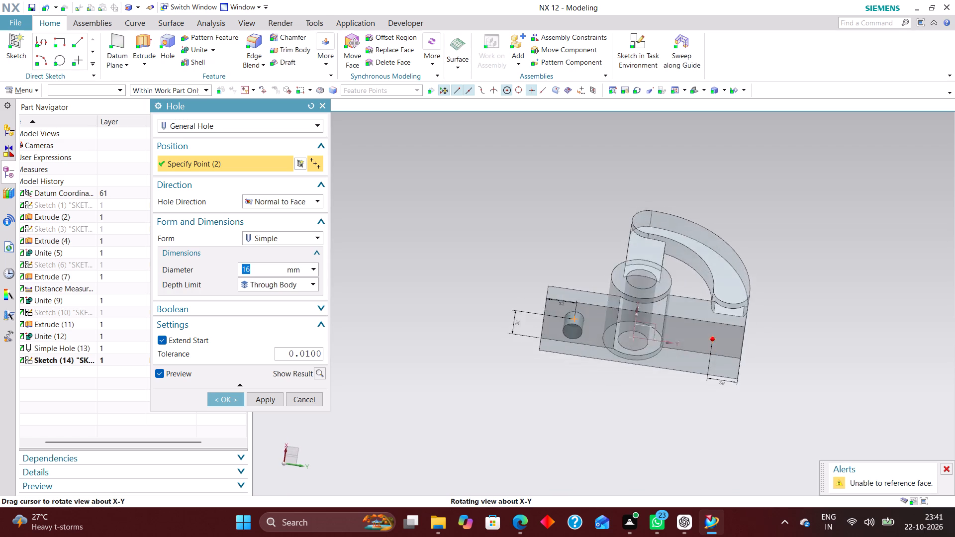
middle_click_drag(733, 309, 767, 370)
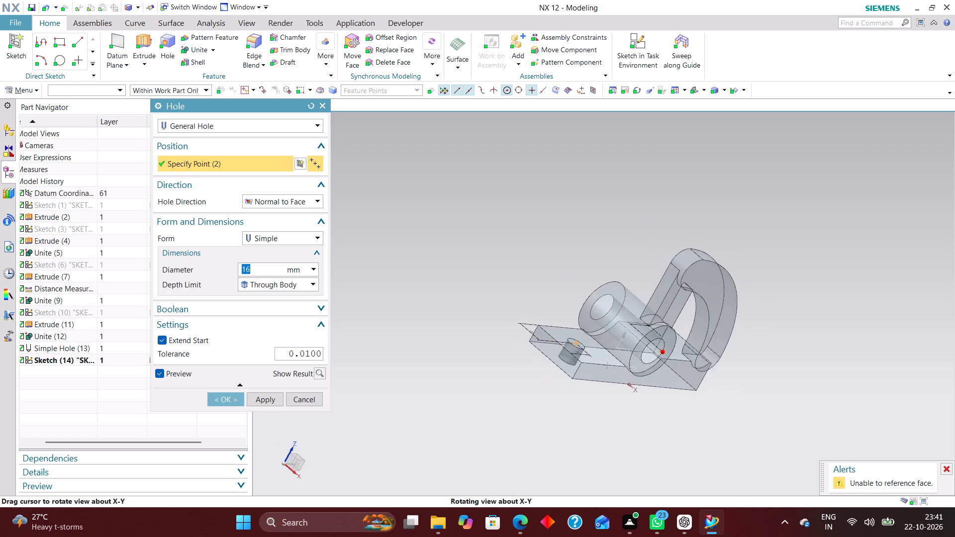
middle_click_drag(767, 370, 725, 355)
middle_click_drag(718, 357, 728, 370)
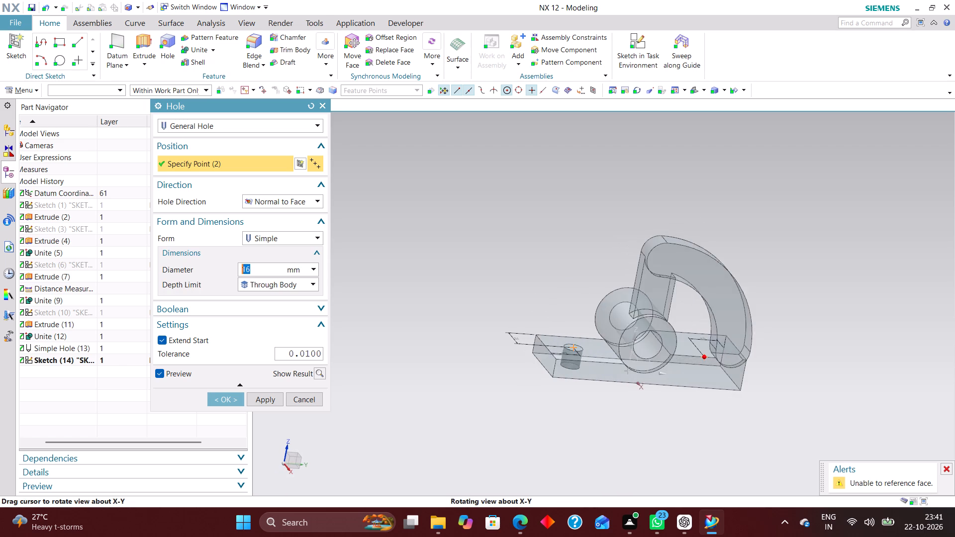
middle_click_drag(728, 370, 720, 375)
left_click(217, 400)
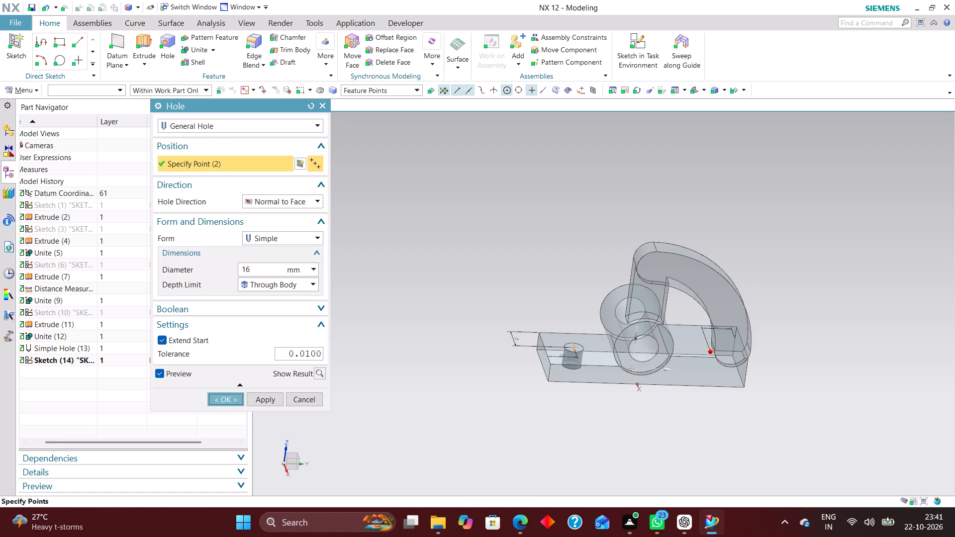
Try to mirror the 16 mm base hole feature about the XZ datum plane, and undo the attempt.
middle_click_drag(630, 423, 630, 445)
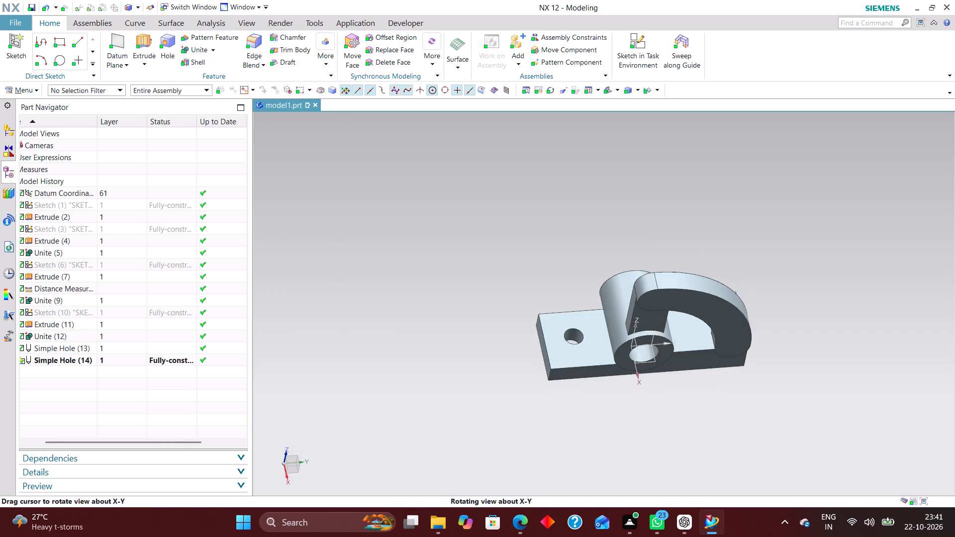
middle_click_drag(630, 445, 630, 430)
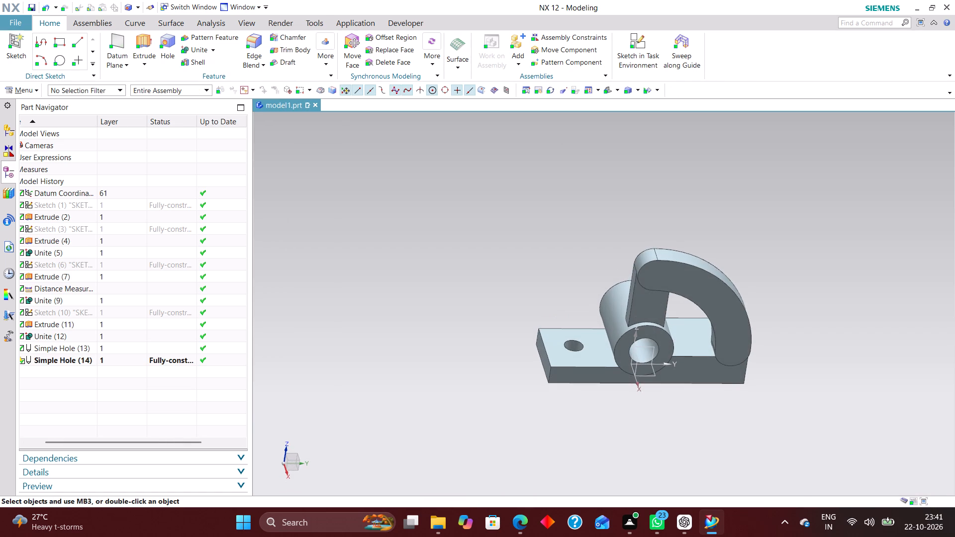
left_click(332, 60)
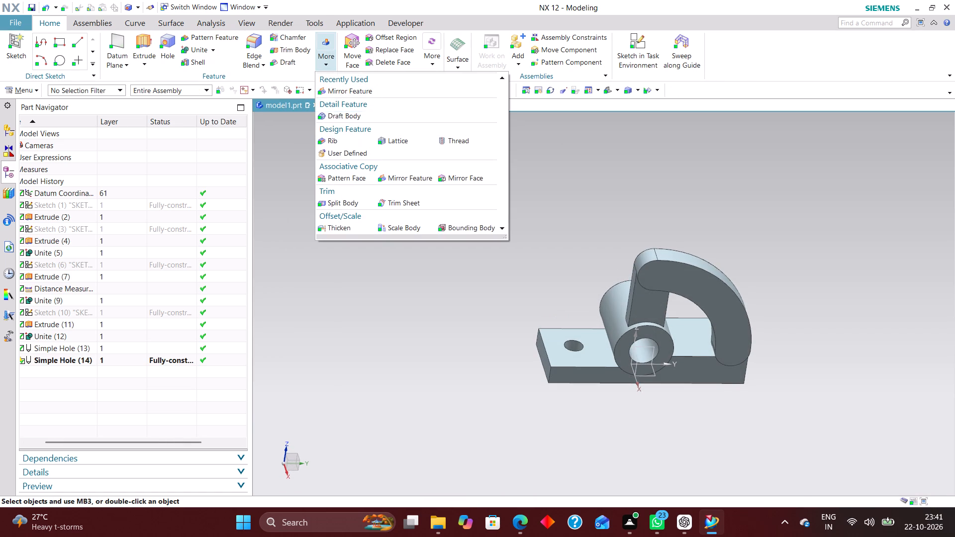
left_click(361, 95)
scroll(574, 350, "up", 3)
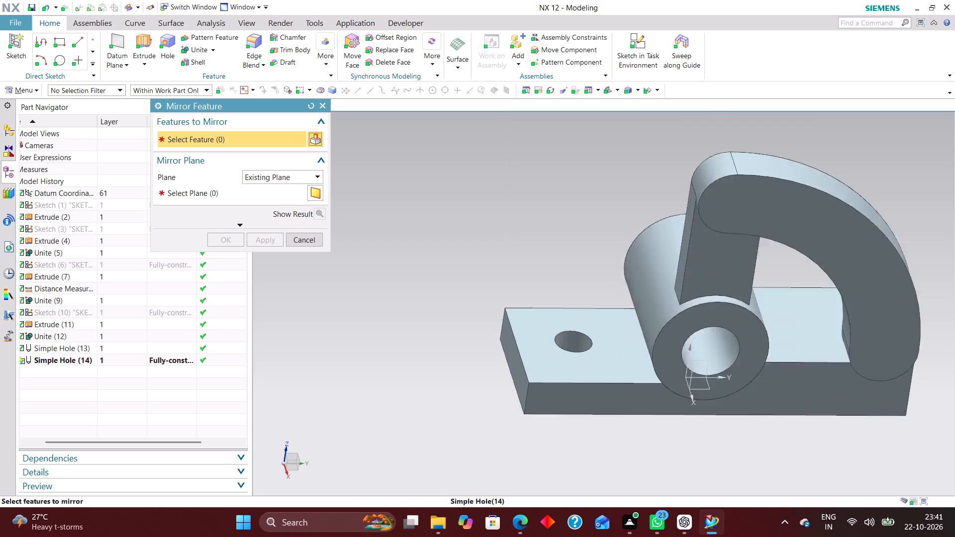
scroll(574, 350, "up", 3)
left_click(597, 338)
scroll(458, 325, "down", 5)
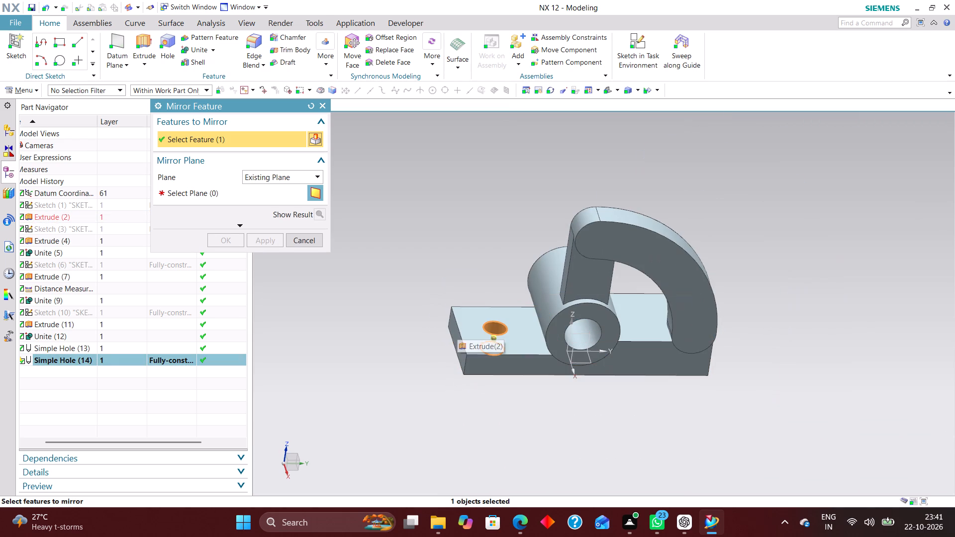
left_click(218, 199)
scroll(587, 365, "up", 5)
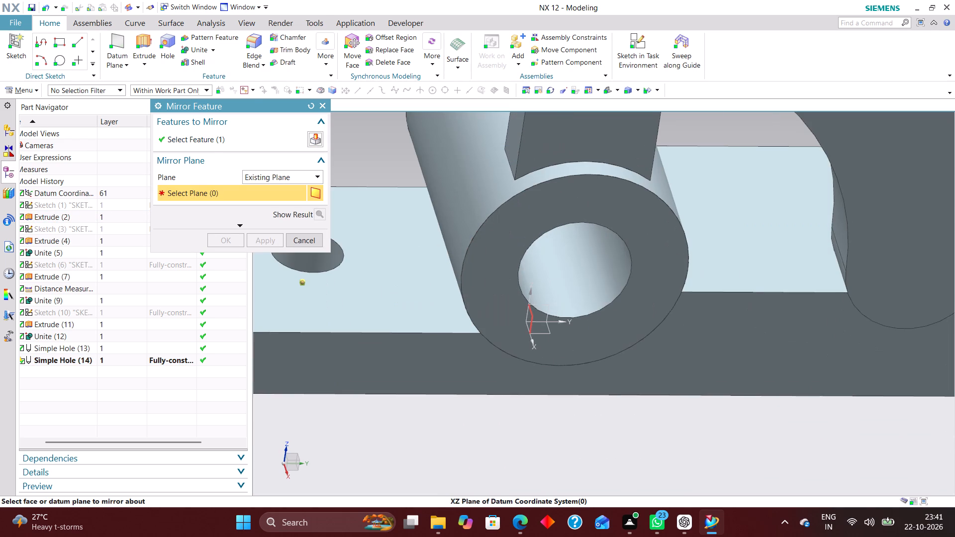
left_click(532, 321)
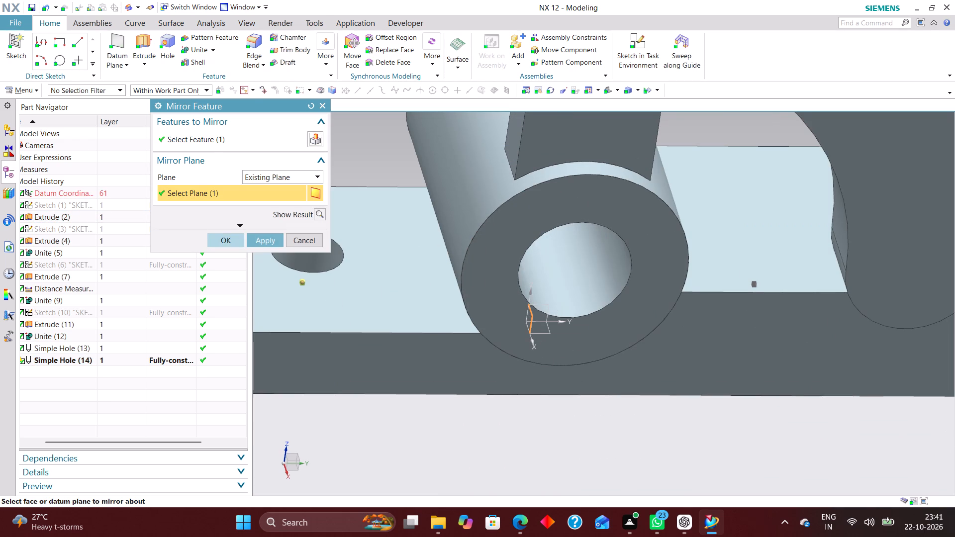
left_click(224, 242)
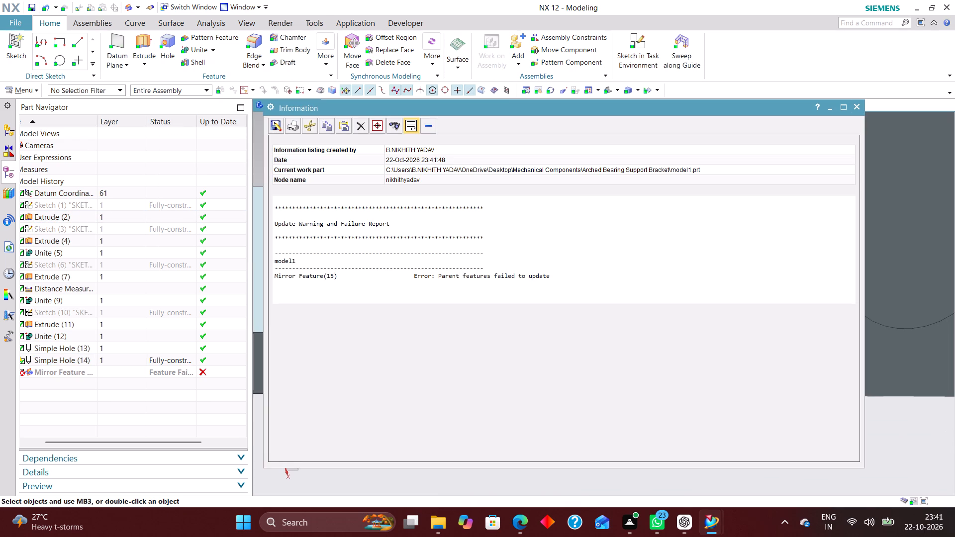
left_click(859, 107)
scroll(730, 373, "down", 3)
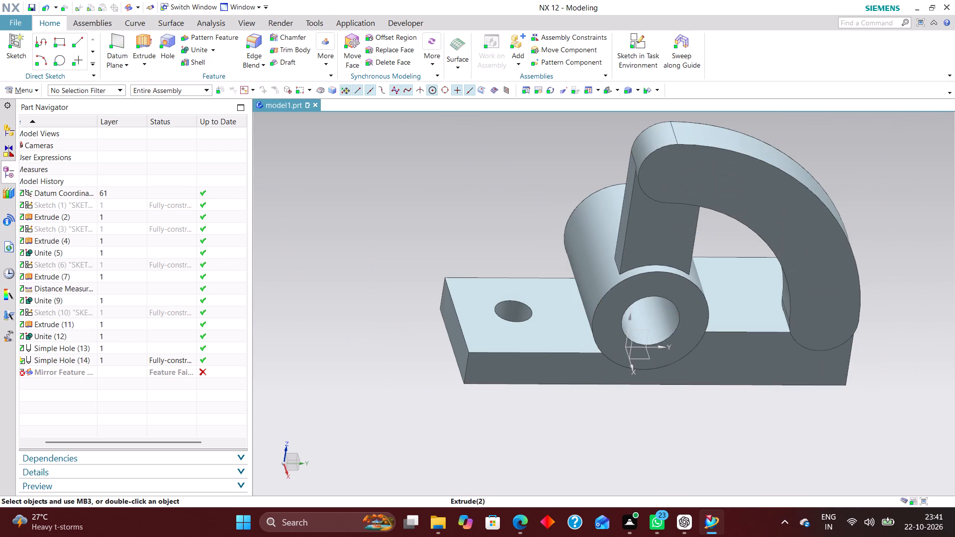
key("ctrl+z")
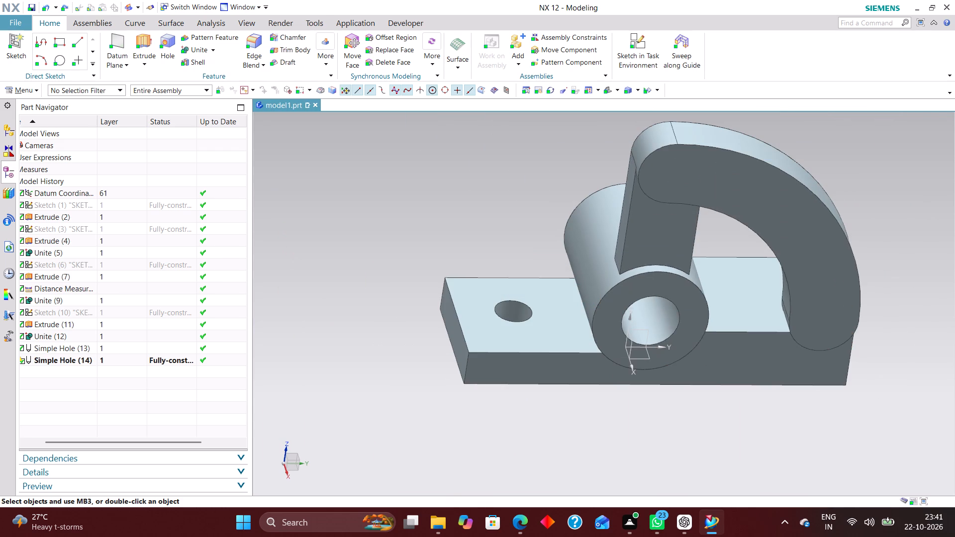
Roll the model history back by making the bearing bore's Simple Hole (13) the current feature.
scroll(620, 445, "down", 2)
middle_click_drag(635, 402, 641, 439)
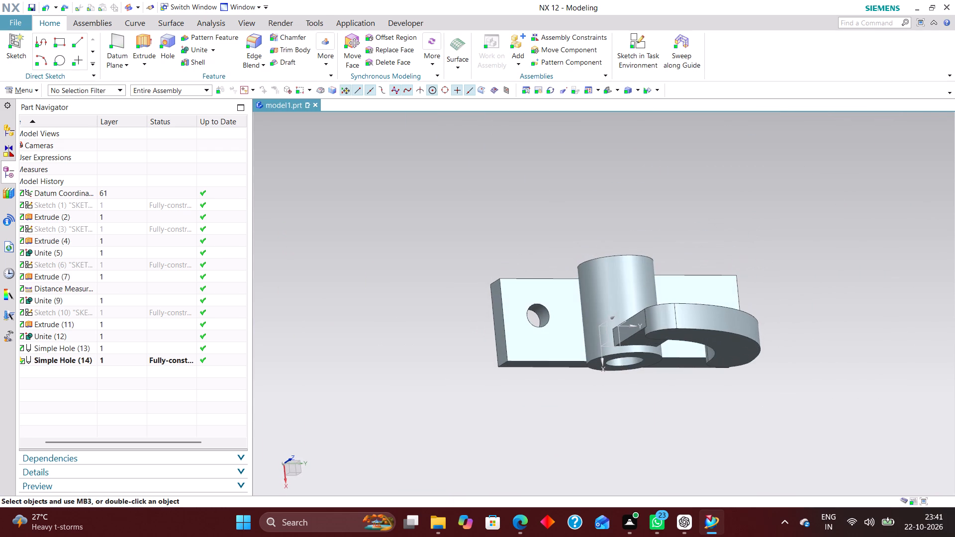
middle_click_drag(687, 450, 671, 462)
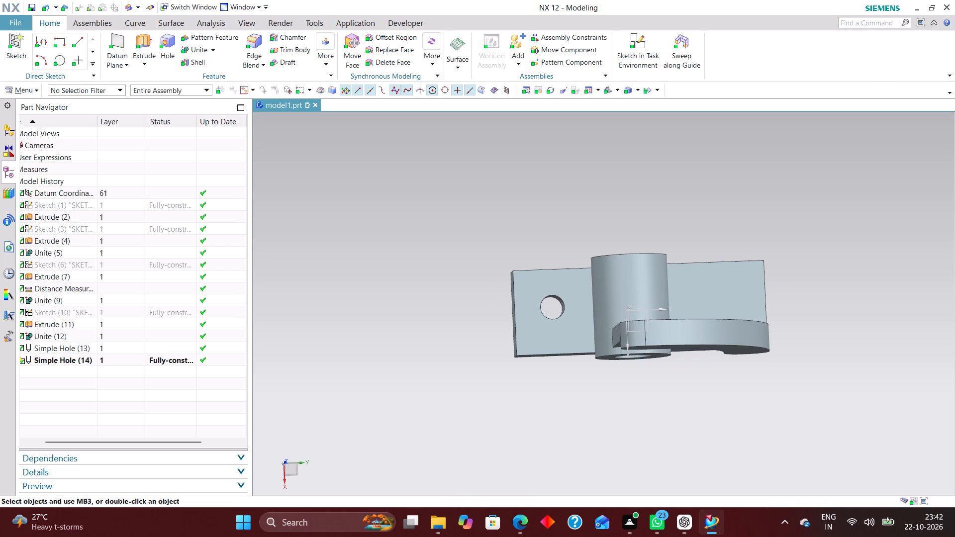
middle_click_drag(778, 425, 809, 420)
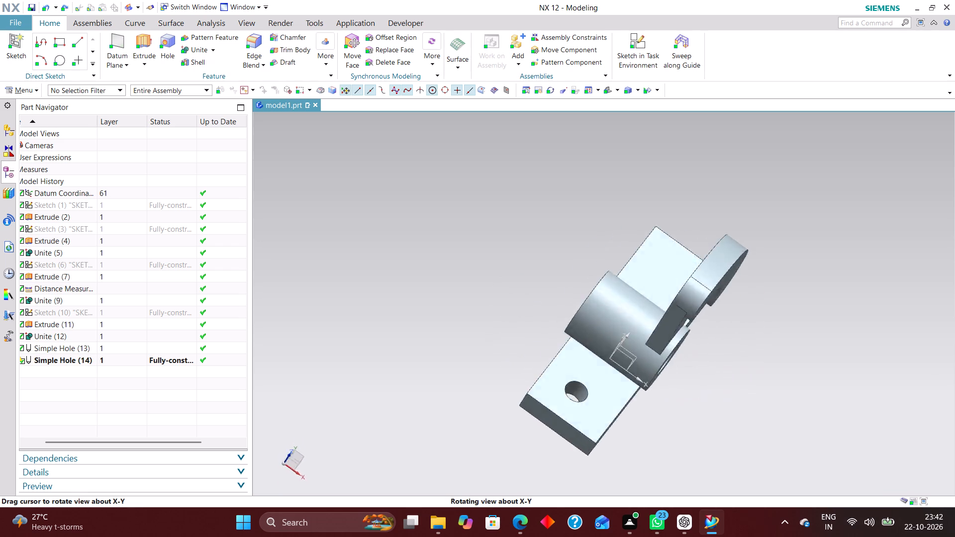
middle_click_drag(809, 420, 804, 371)
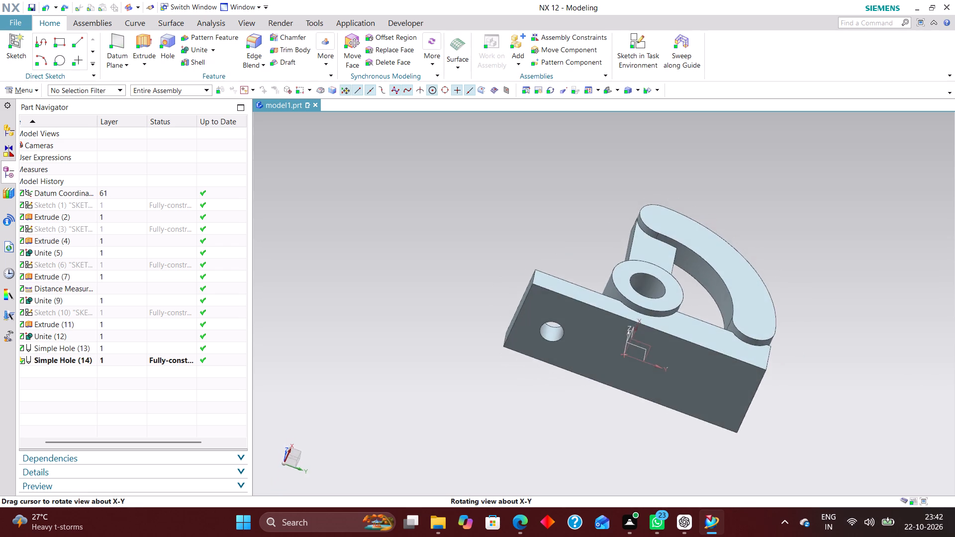
middle_click_drag(804, 371, 812, 387)
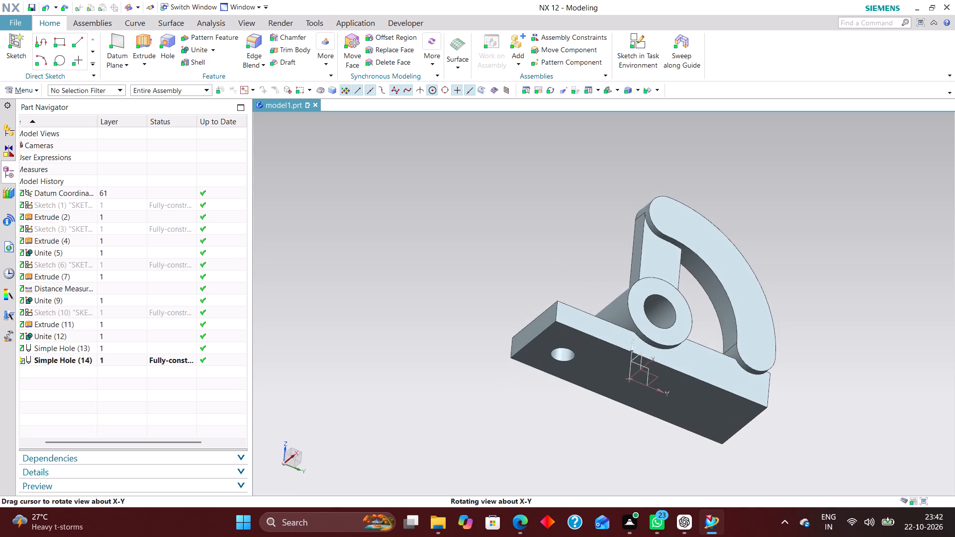
middle_click_drag(812, 387, 794, 408)
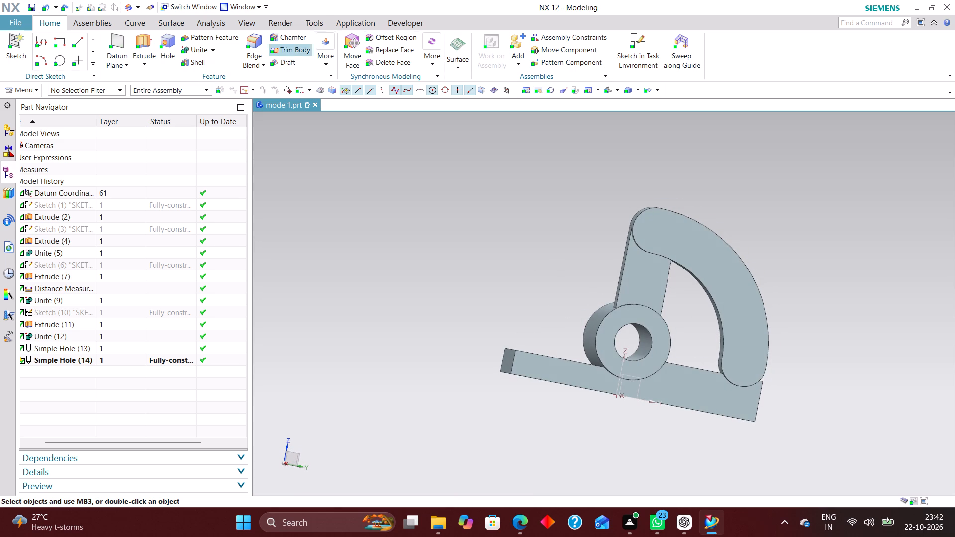
left_click(118, 358)
left_click(121, 349)
right_click(121, 349)
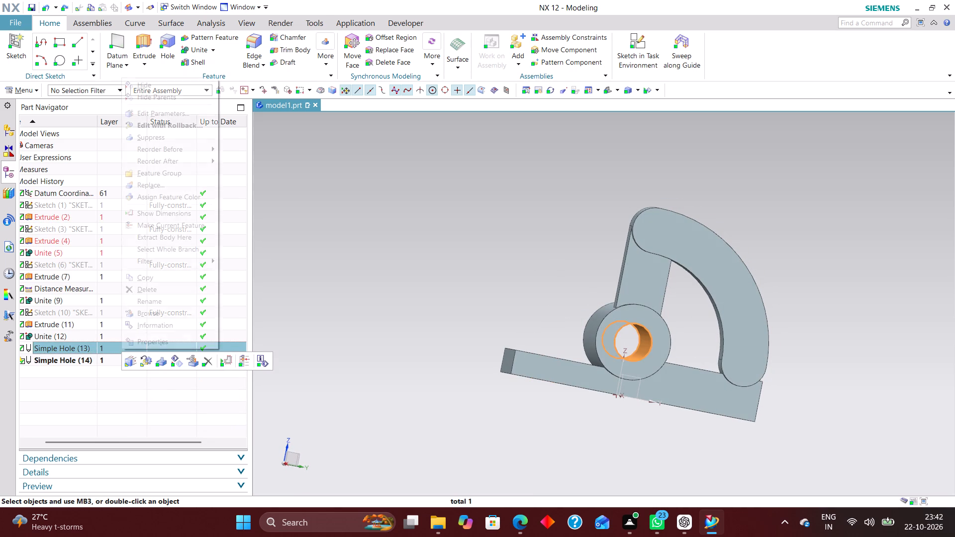
left_click(242, 358)
Start a new simple hole sketched on the XY datum plane, placing one point on the base at each side of the cylinder.
middle_click_drag(500, 265, 510, 300)
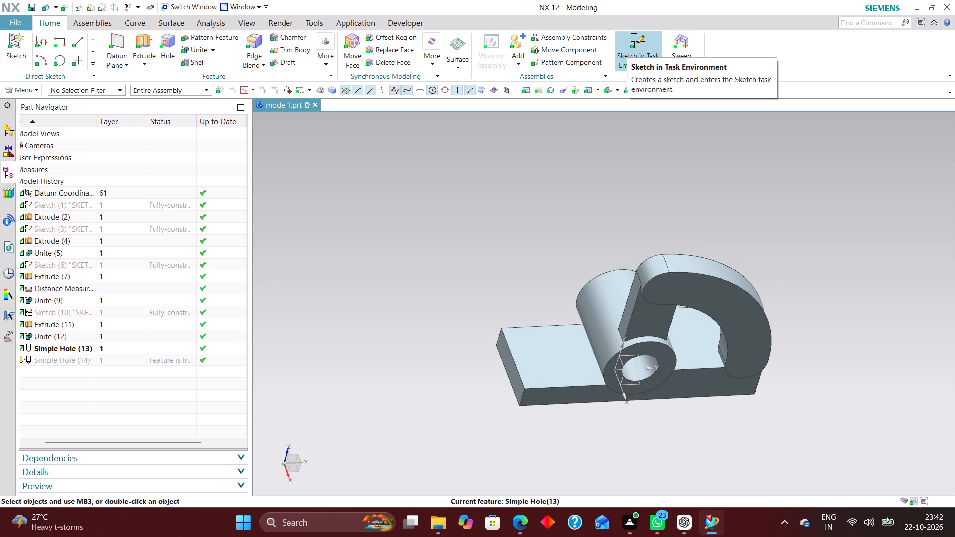
left_click(167, 47)
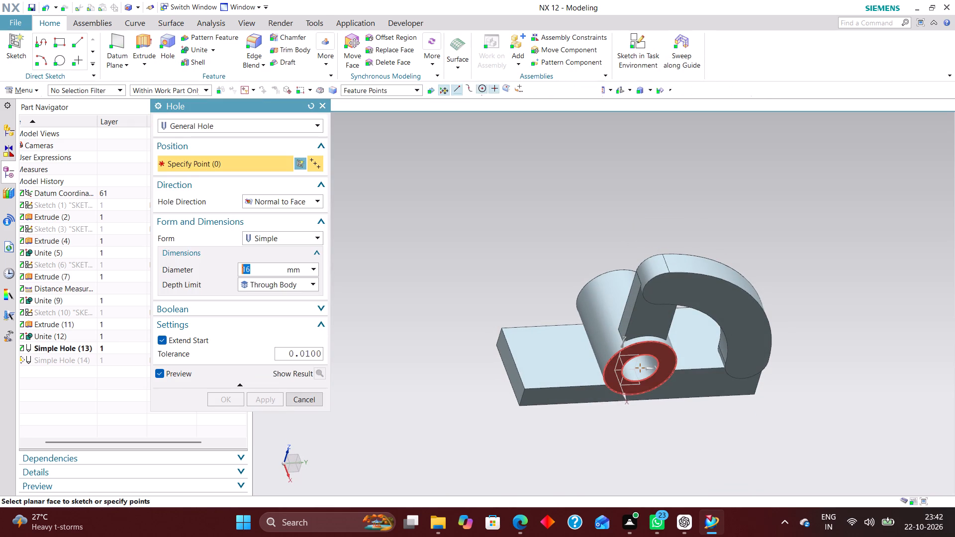
scroll(632, 387, "up", 7)
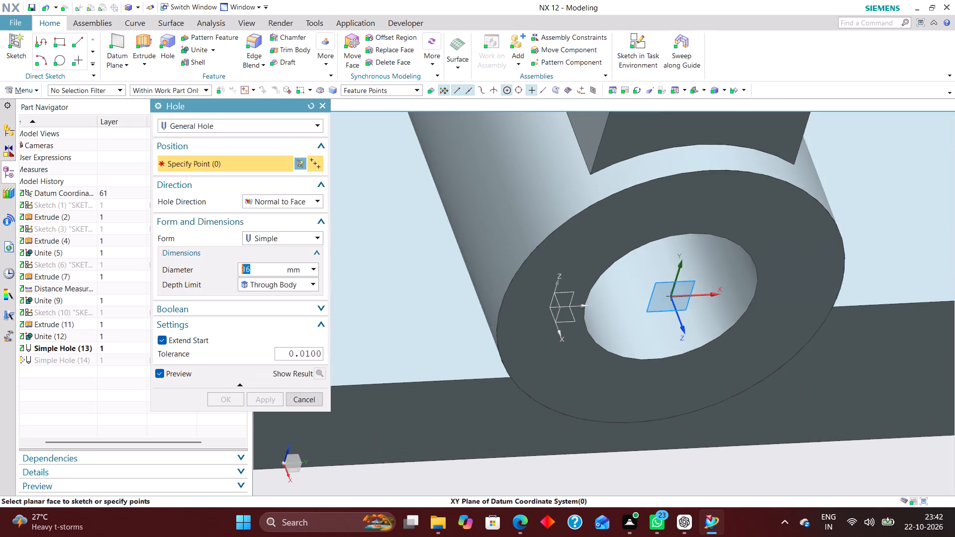
scroll(632, 385, "up", 4)
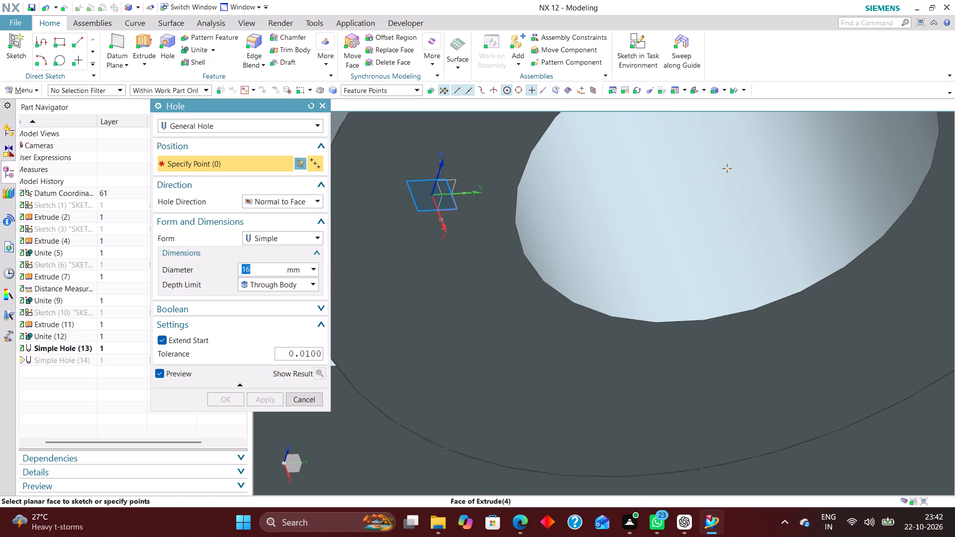
left_click(453, 208)
scroll(530, 216, "down", 13)
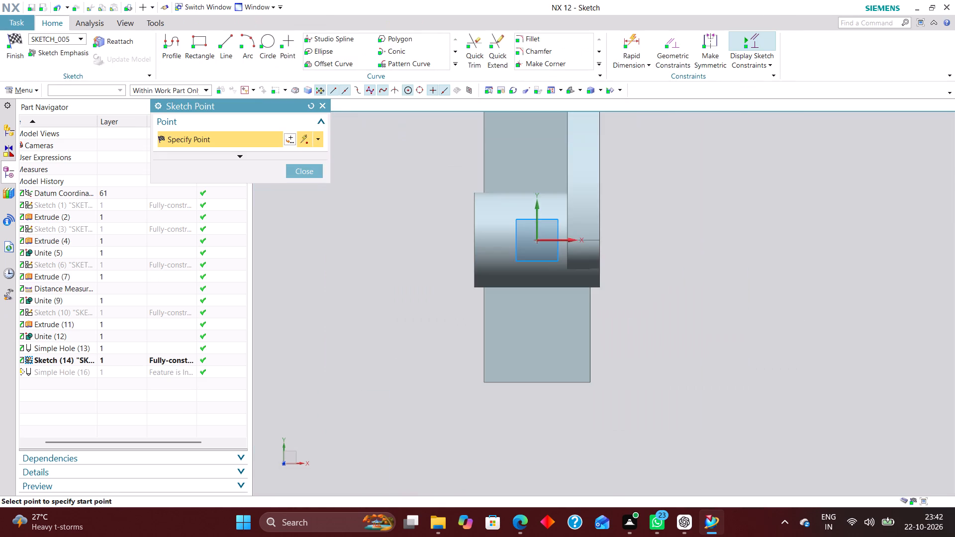
scroll(538, 333, "down", 3)
scroll(531, 233, "up", 4)
left_click(517, 181)
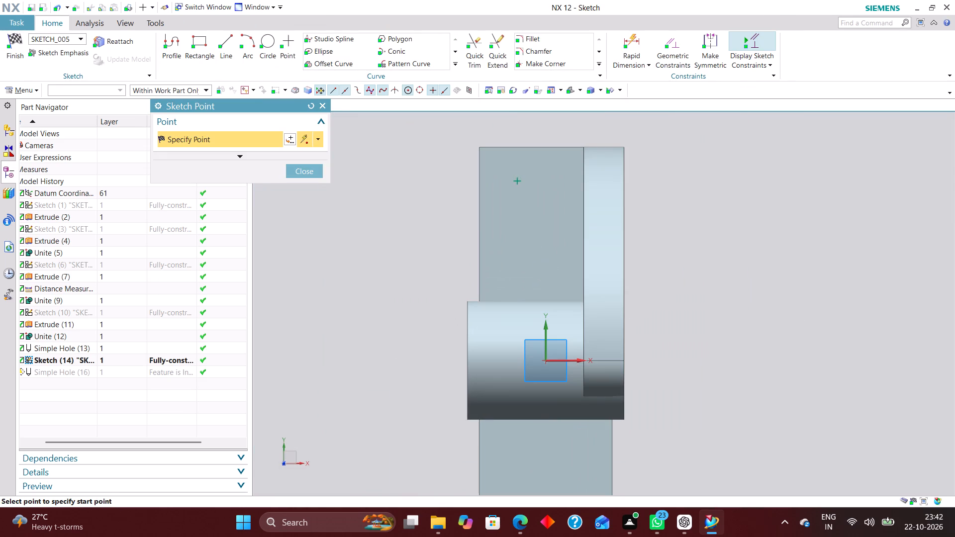
scroll(536, 213, "down", 2)
left_click(534, 391)
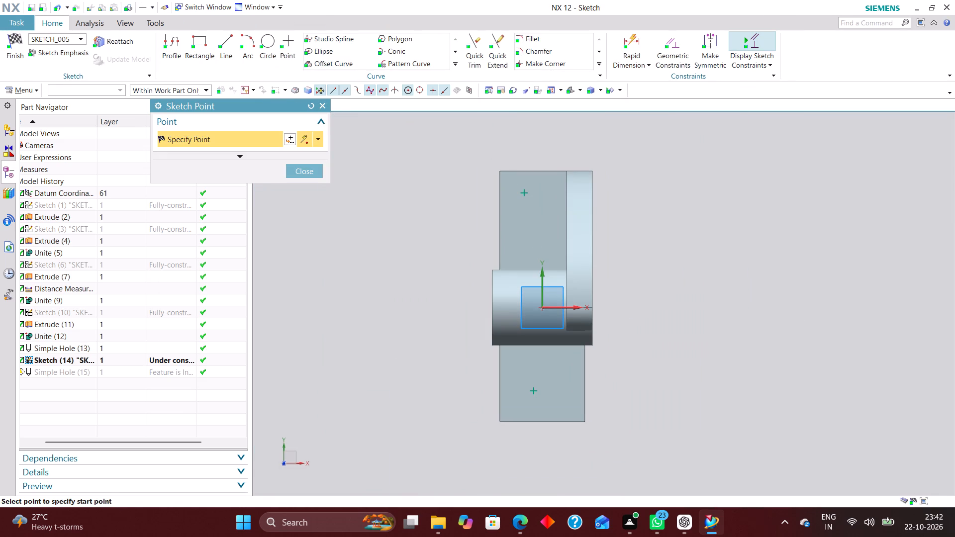
Dimension the arch-side hole point from the base's long edge away from the arch, and set the distance to 25 mm.
left_click(636, 40)
scroll(495, 198, "up", 3)
left_click(504, 202)
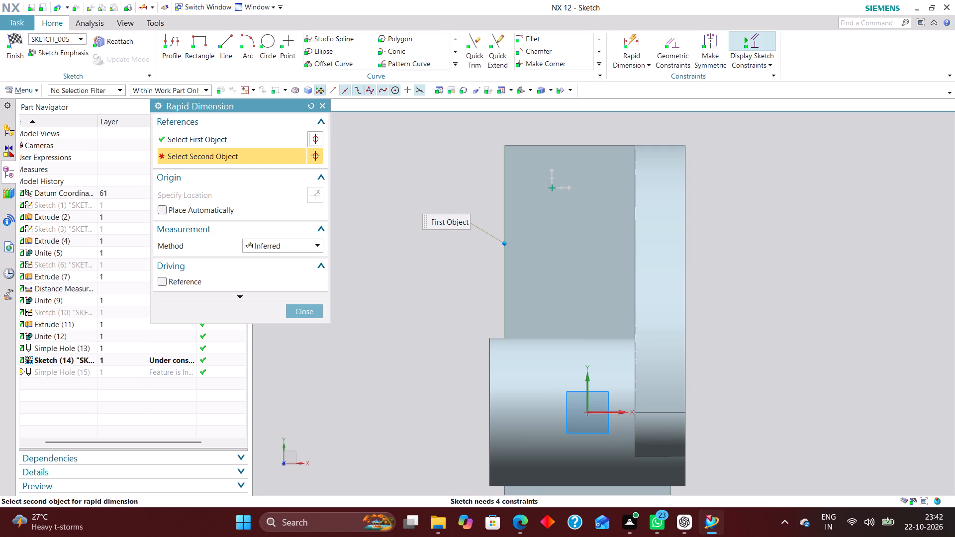
left_click(552, 187)
left_click(526, 245)
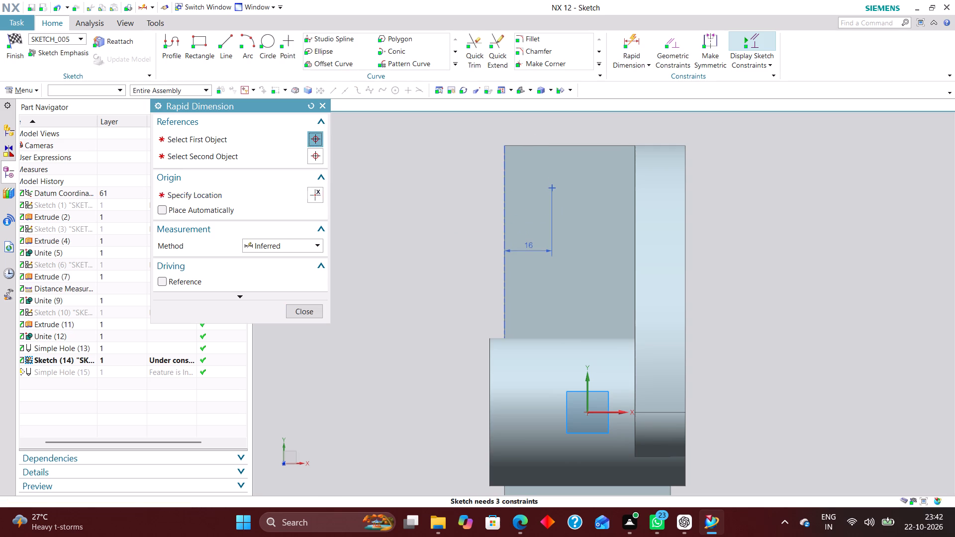
type("25")
key("Return")
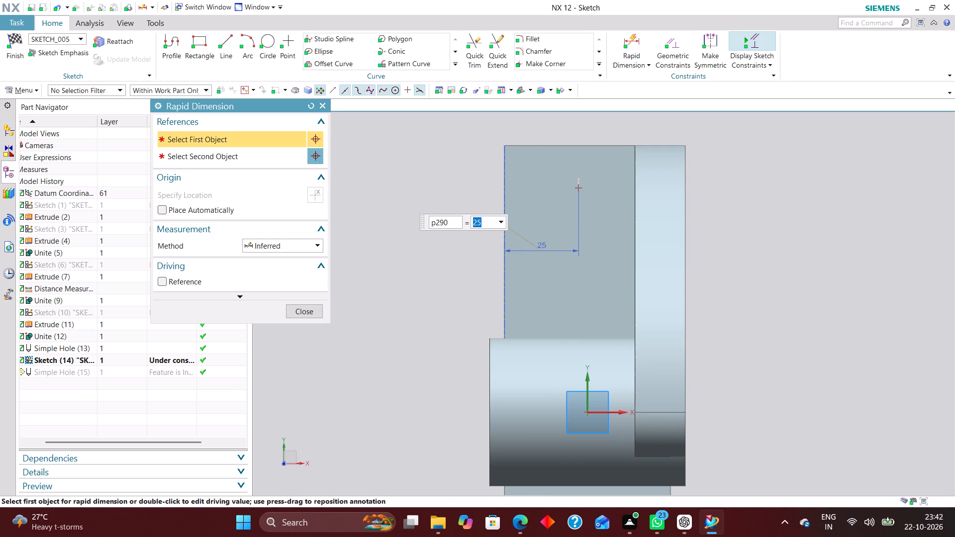
Dimension the arch-side hole point from the base's short end edge on that side, and set the distance to 25 mm.
left_click(569, 142)
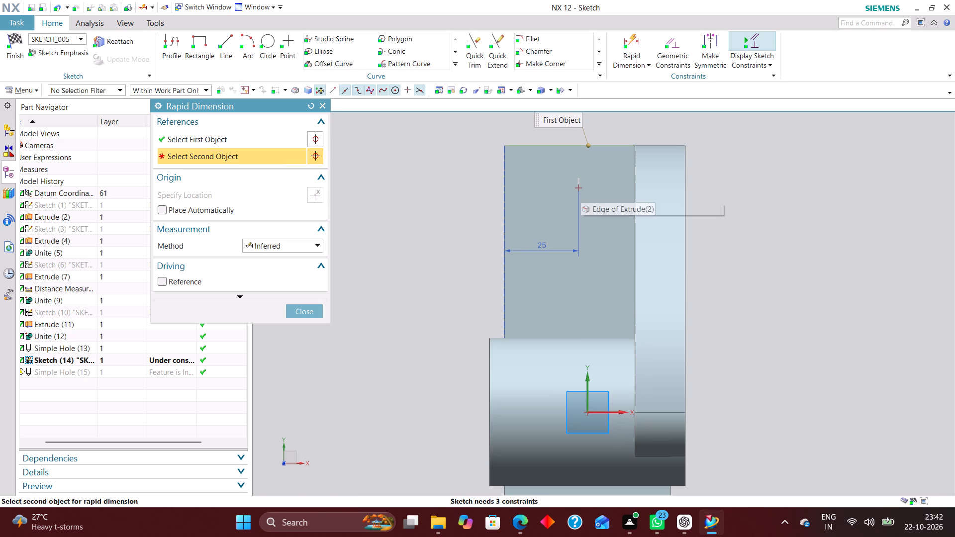
left_click(577, 187)
left_click(606, 171)
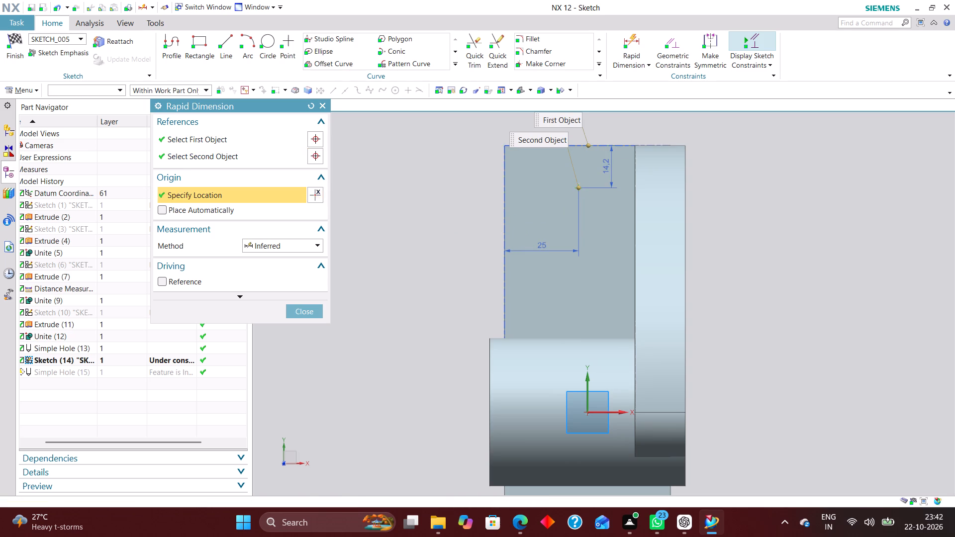
type("25")
key("Return")
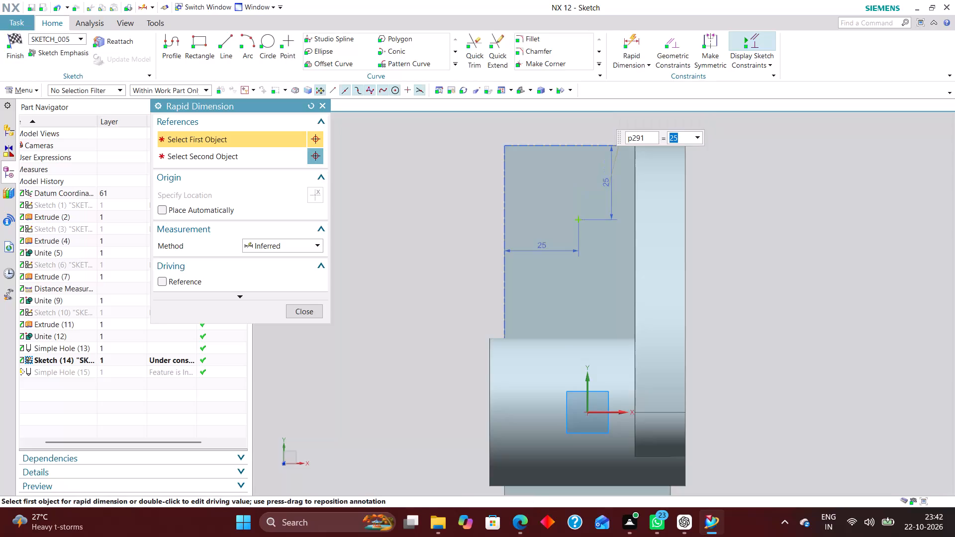
Dimension the other hole point from the base's opposite short end edge, and set the distance to 25 mm.
scroll(557, 189, "down", 5)
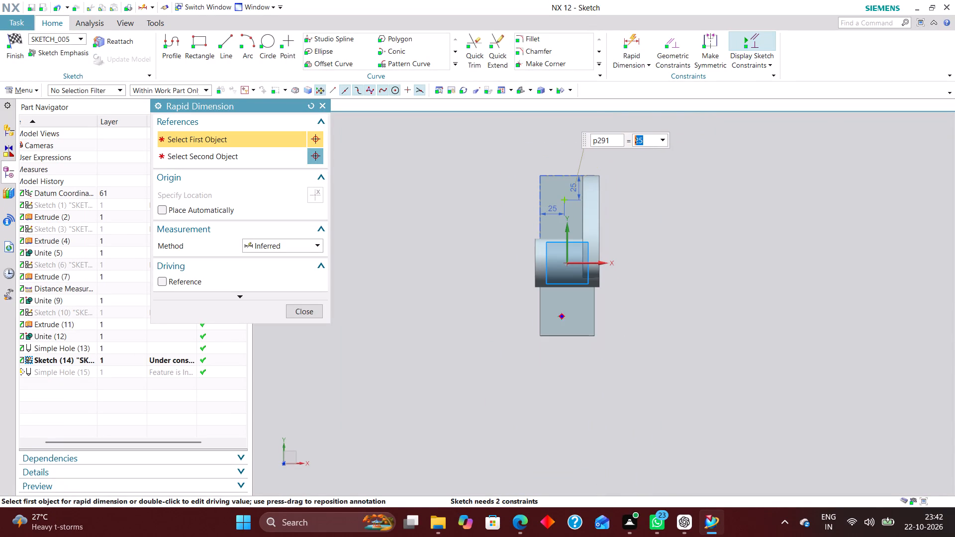
scroll(555, 340, "up", 4)
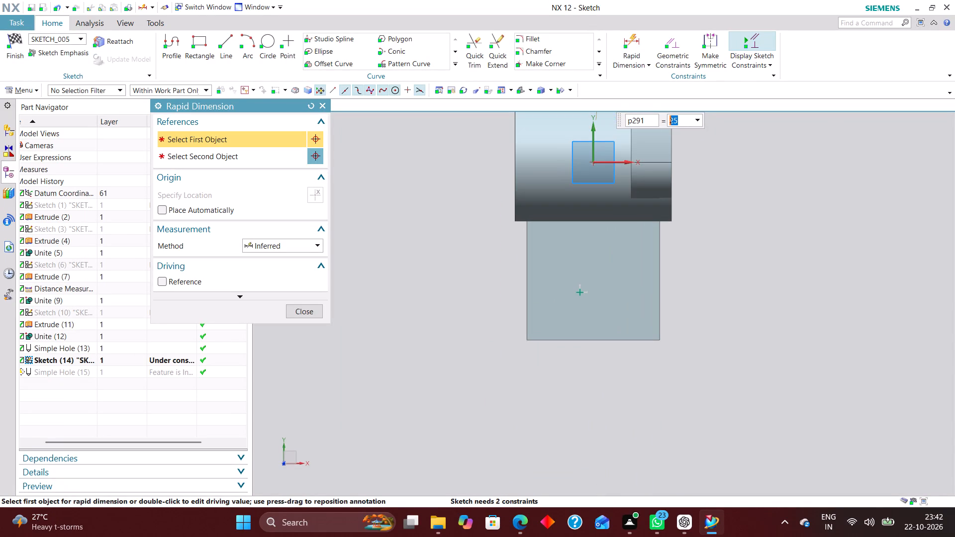
scroll(511, 326, "down", 2)
scroll(556, 298, "down", 1)
scroll(562, 291, "up", 2)
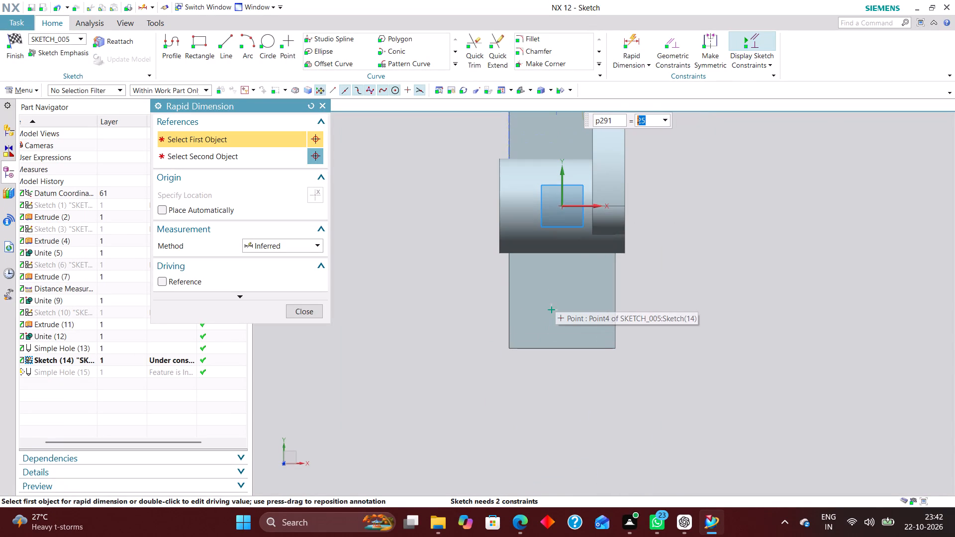
scroll(486, 358, "down", 2)
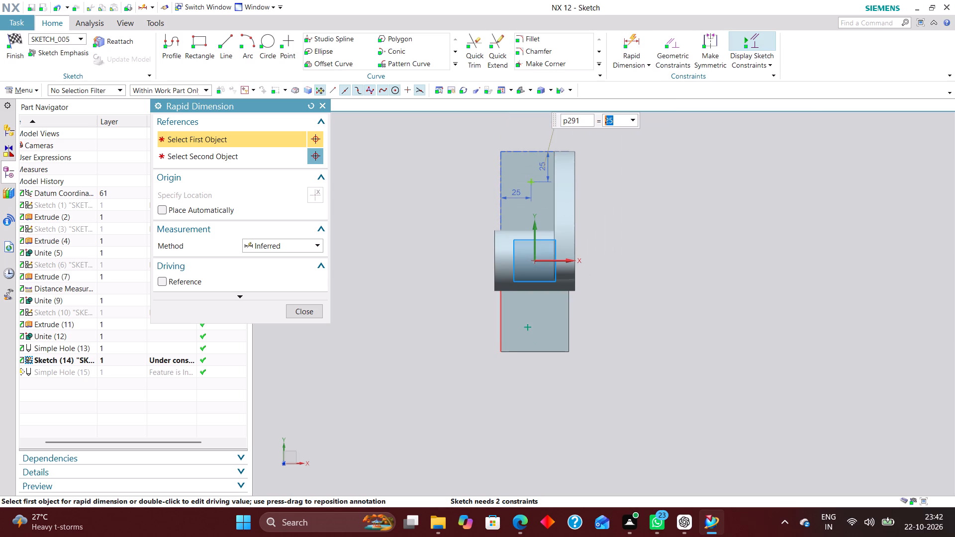
scroll(527, 335, "up", 2)
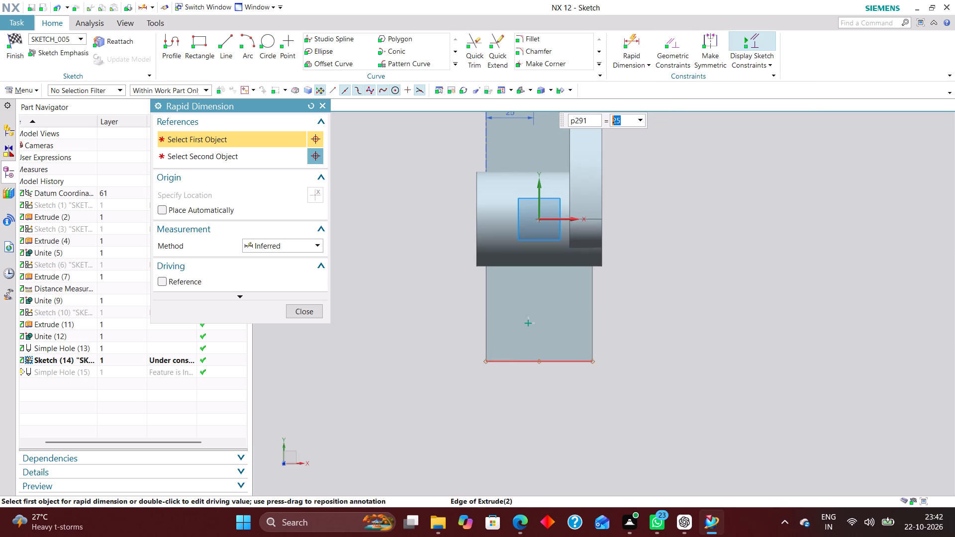
left_click(529, 362)
left_click(527, 323)
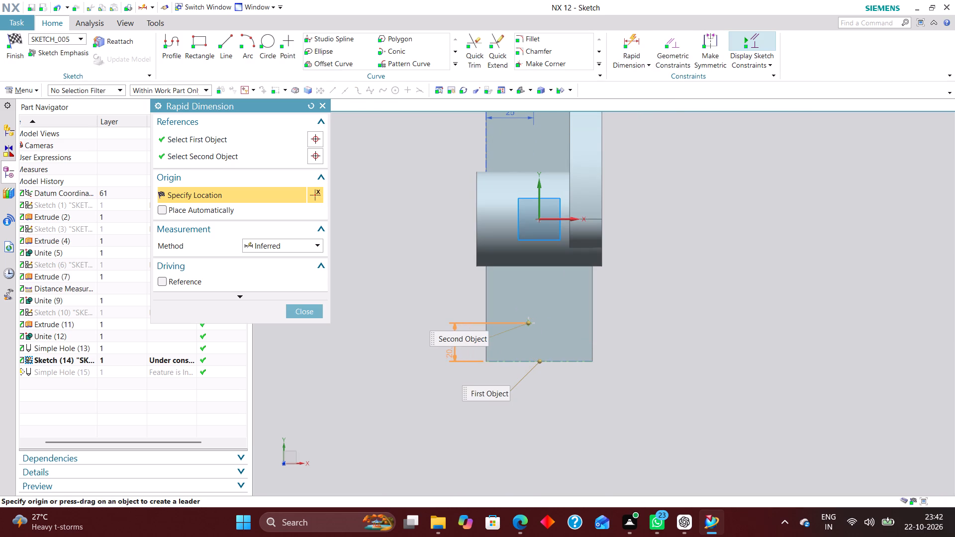
left_click(448, 351)
type("25")
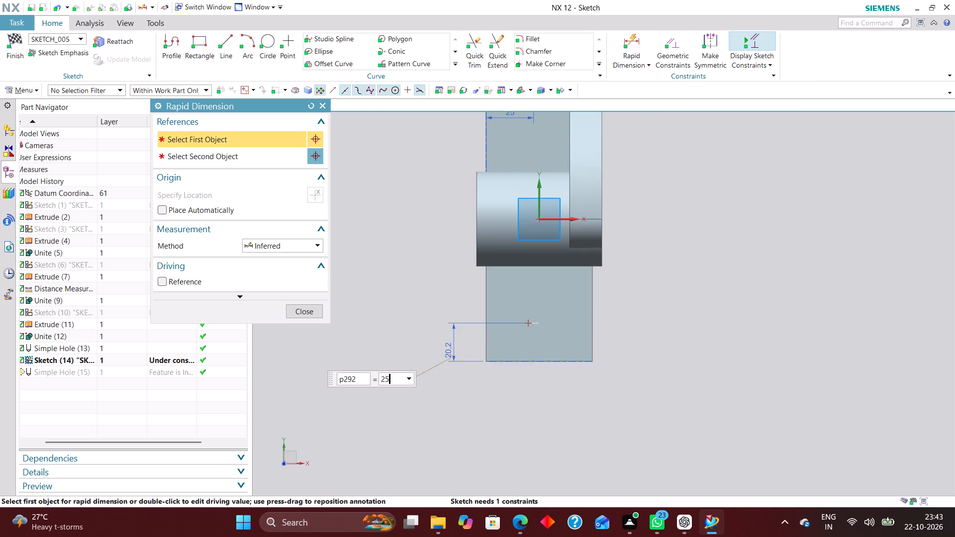
key("Return")
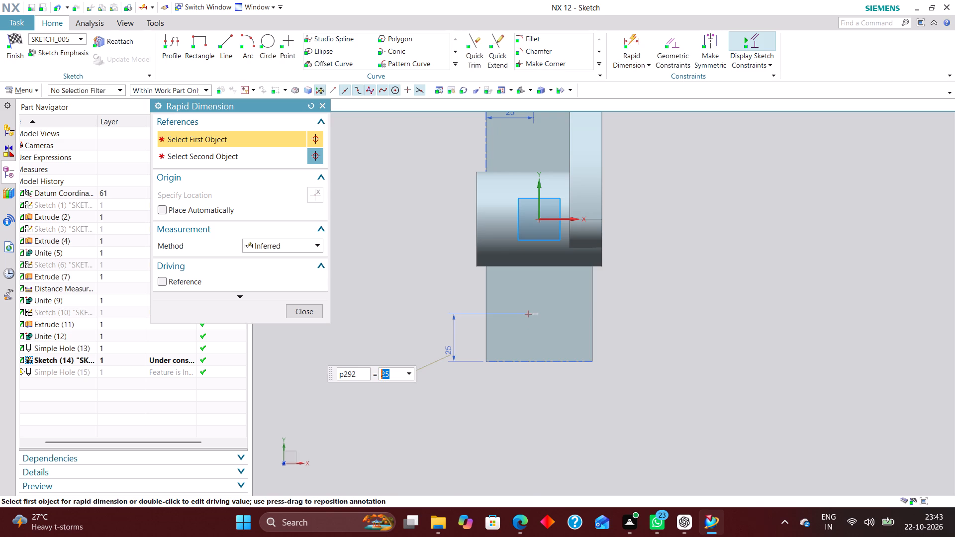
left_click(313, 311)
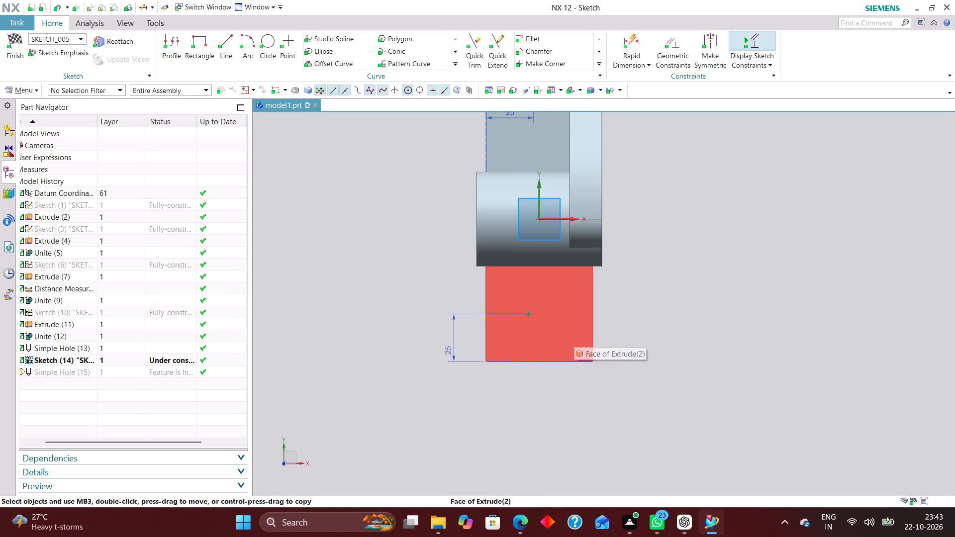
Apply a vertical alignment constraint between the two hole points and finish the sketch.
left_click(683, 44)
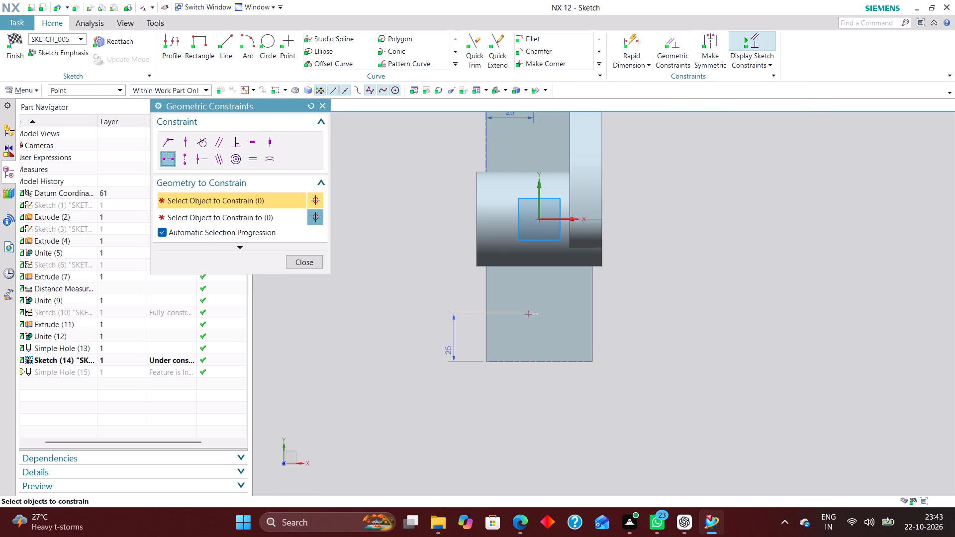
left_click(182, 158)
scroll(348, 309, "down", 3)
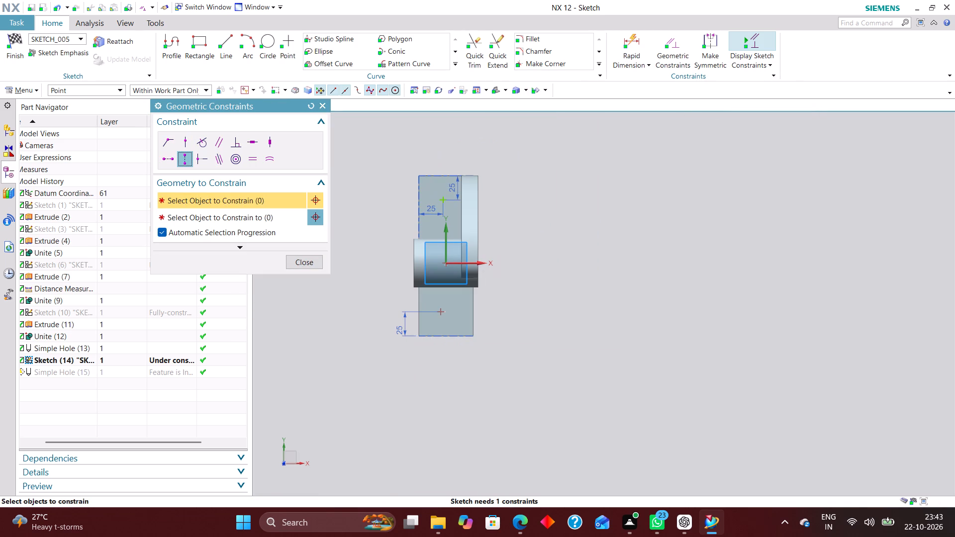
scroll(443, 206, "up", 3)
left_click(442, 192)
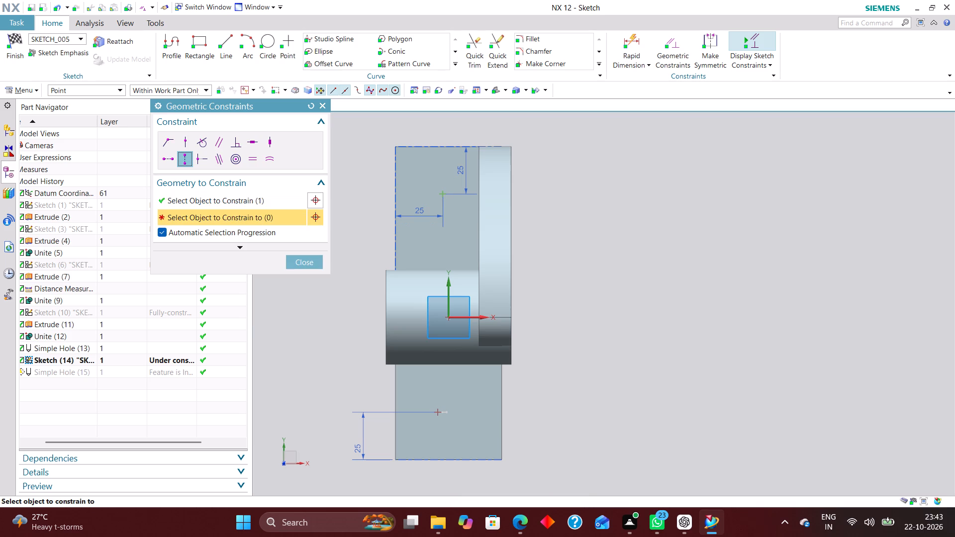
left_click(435, 412)
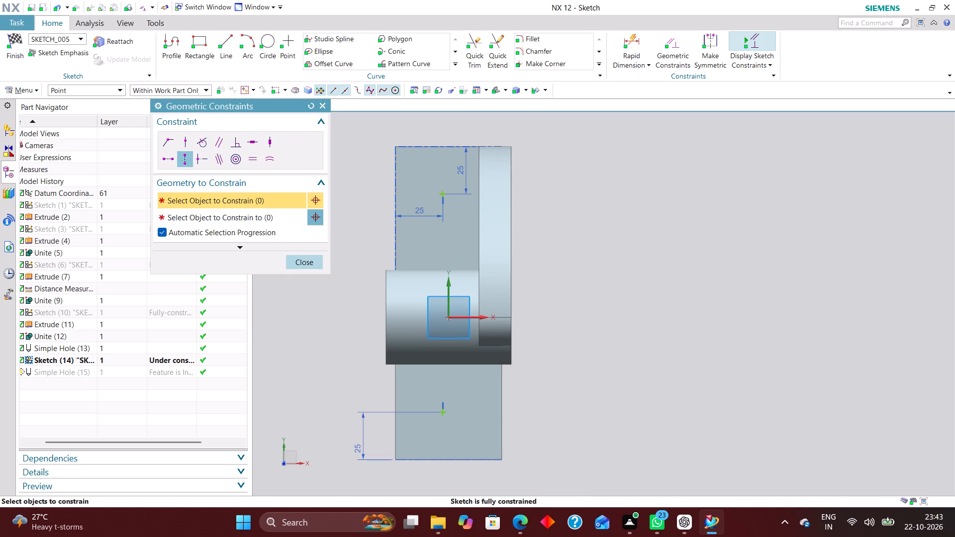
left_click(321, 256)
left_click(10, 38)
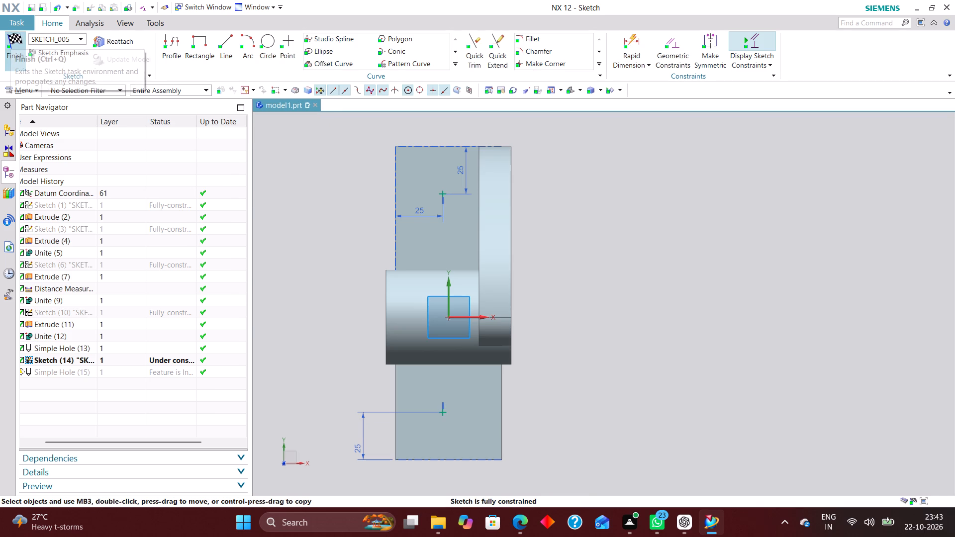
Create the two simple 16 mm diameter holes at the sketched points, normal to face and through the body.
scroll(627, 314, "down", 8)
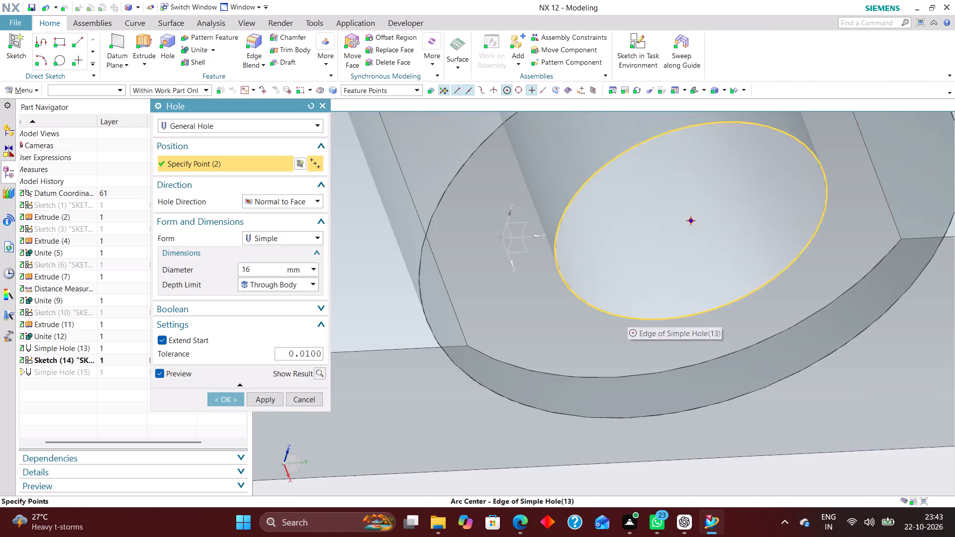
scroll(627, 314, "down", 4)
middle_click_drag(738, 445, 747, 381)
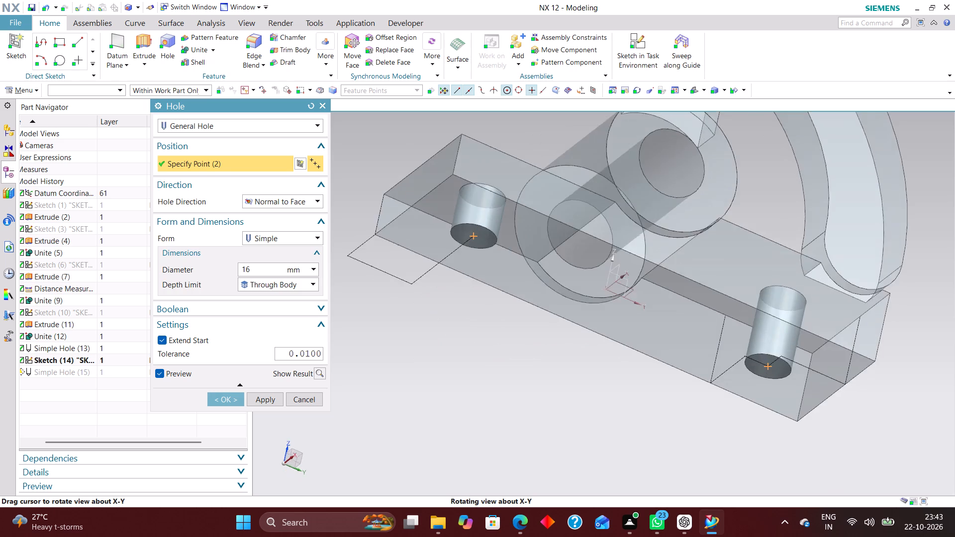
middle_click_drag(747, 381, 745, 426)
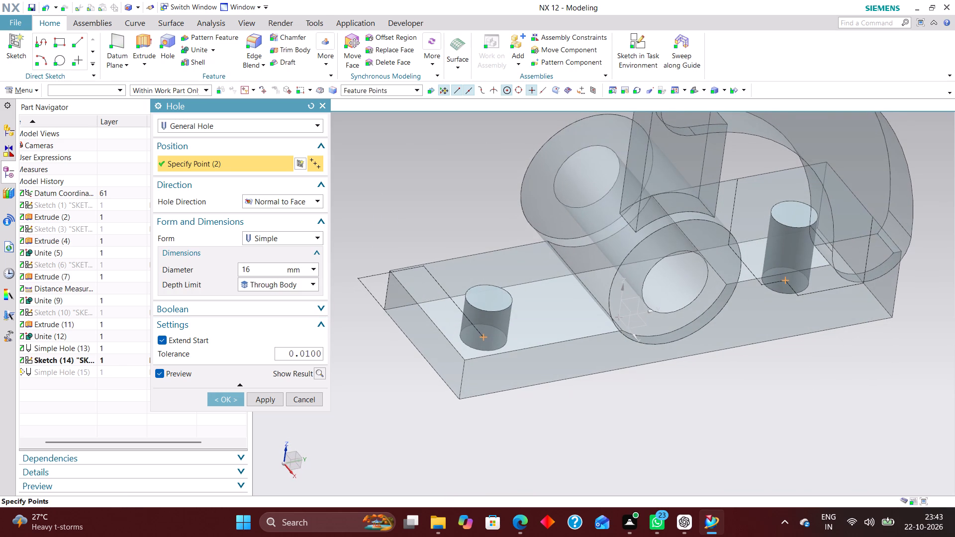
left_click(227, 401)
Add a 2 mm radius edge blend where the inner side of the arch's foot meets the base's top face.
scroll(531, 365, "down", 3)
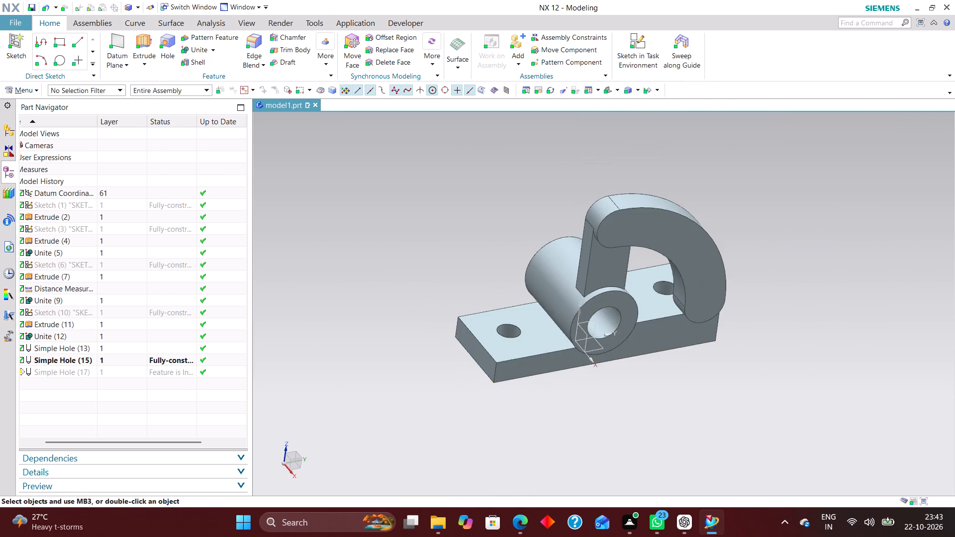
middle_click_drag(654, 415, 671, 402)
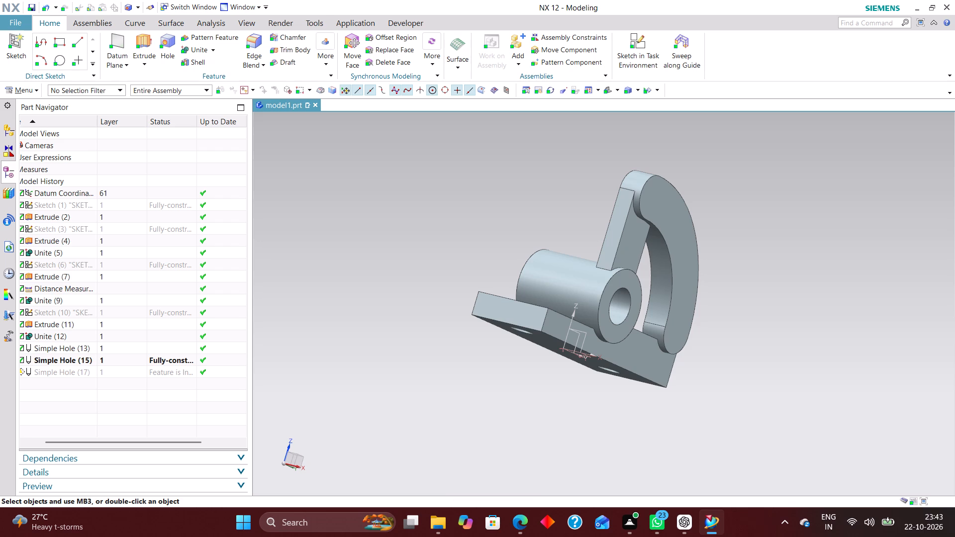
scroll(693, 362, "down", 2)
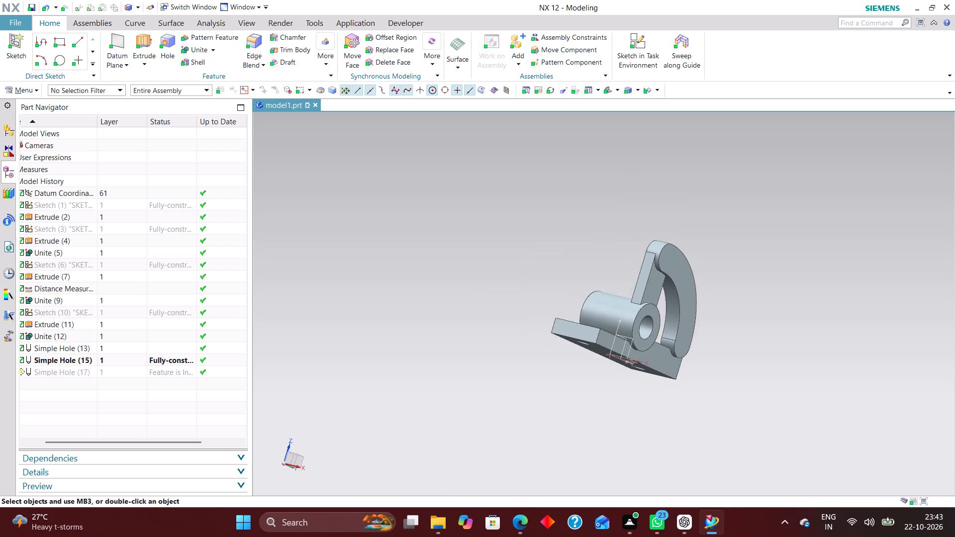
middle_click_drag(698, 354, 701, 388)
scroll(685, 331, "up", 6)
middle_click_drag(730, 423, 711, 400)
left_click(258, 43)
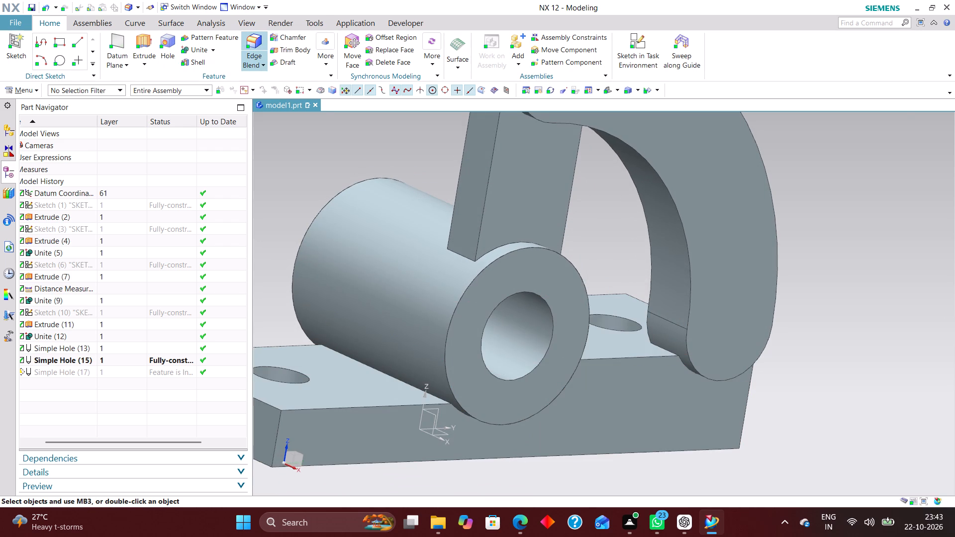
scroll(637, 325, "up", 5)
left_click(705, 390)
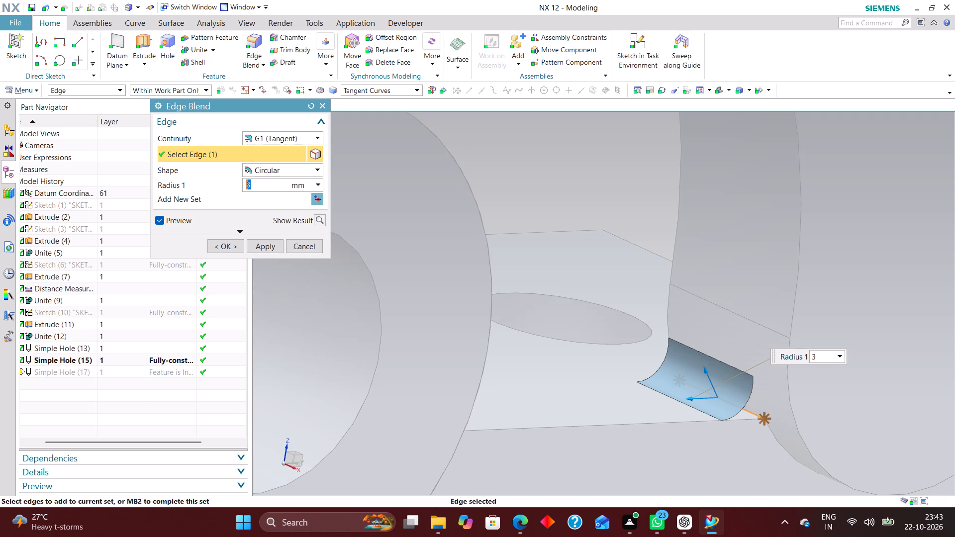
key("2")
key("Return")
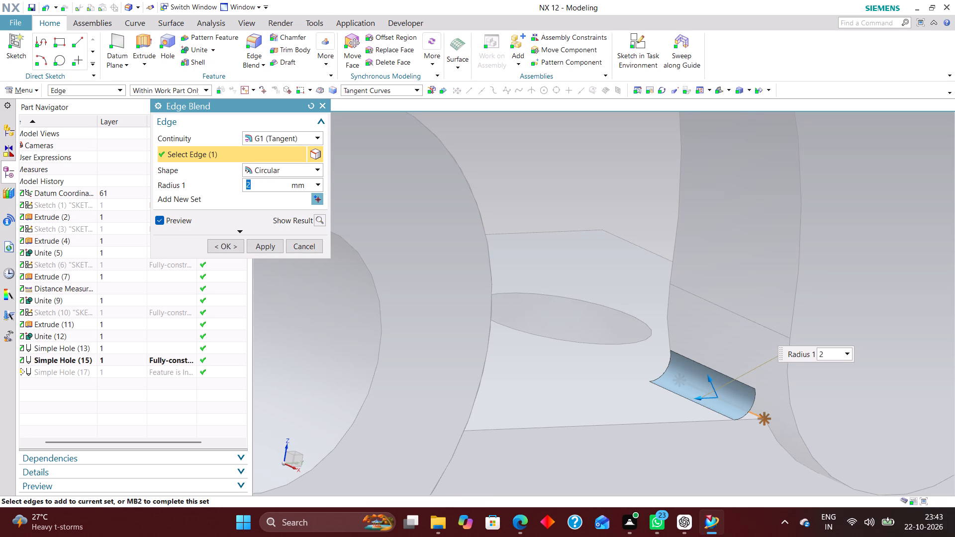
left_click(230, 245)
scroll(627, 304, "down", 2)
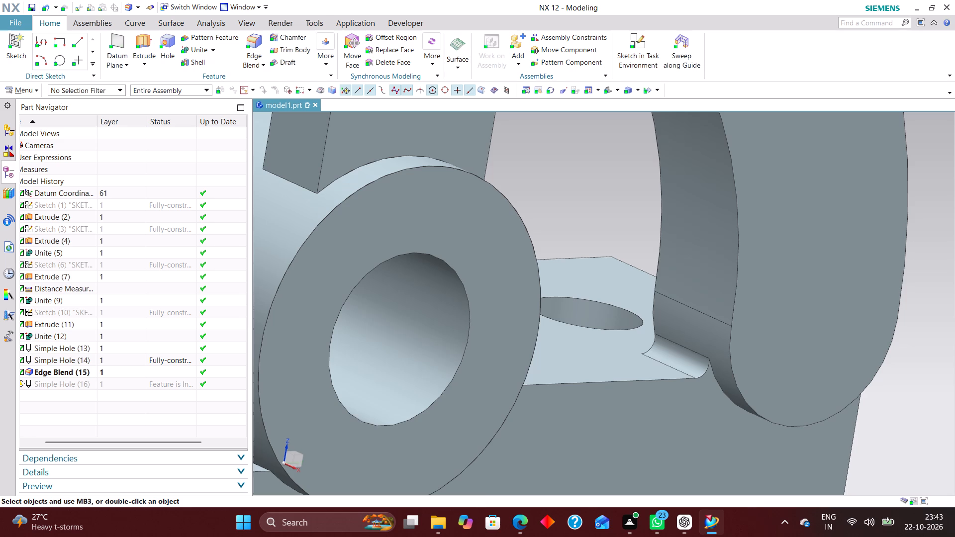
scroll(839, 427, "down", 5)
middle_click_drag(531, 349, 512, 361)
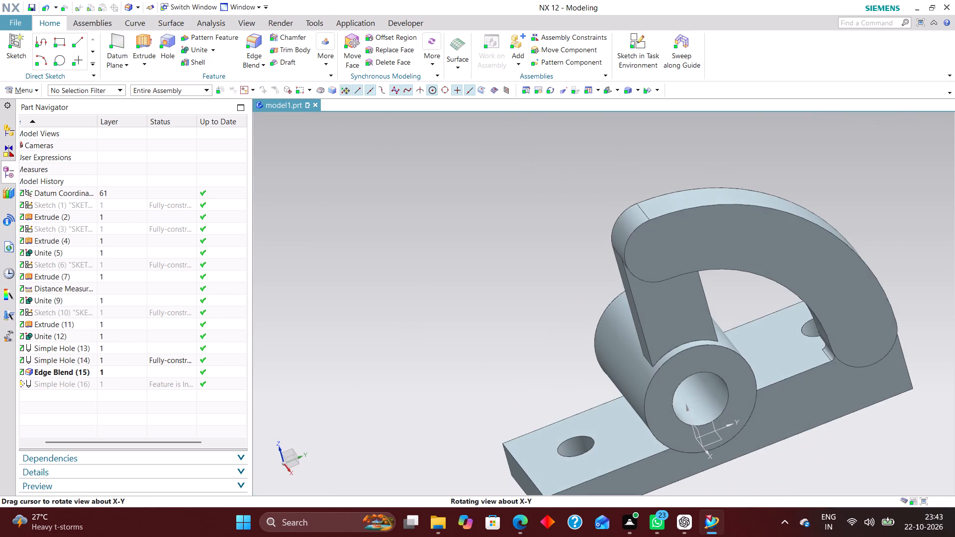
middle_click_drag(512, 361, 512, 361)
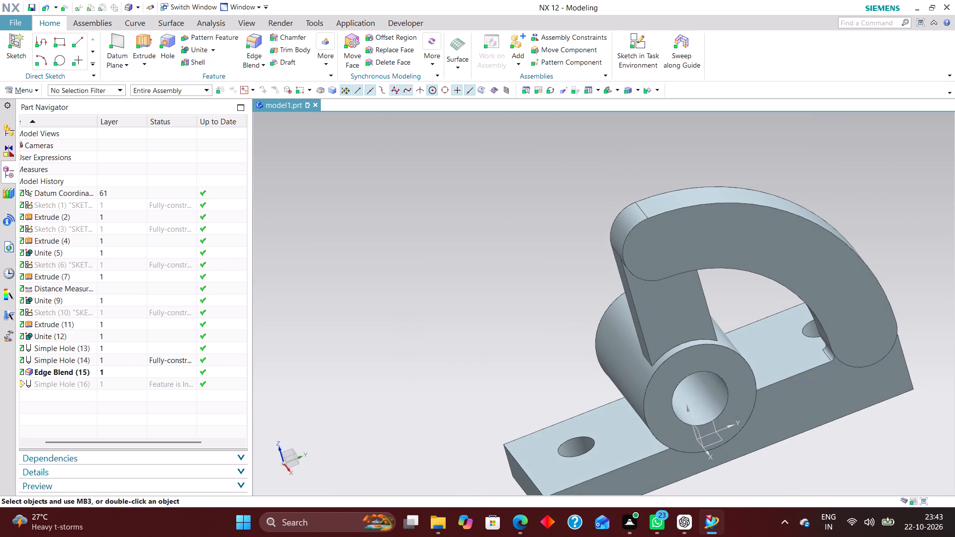
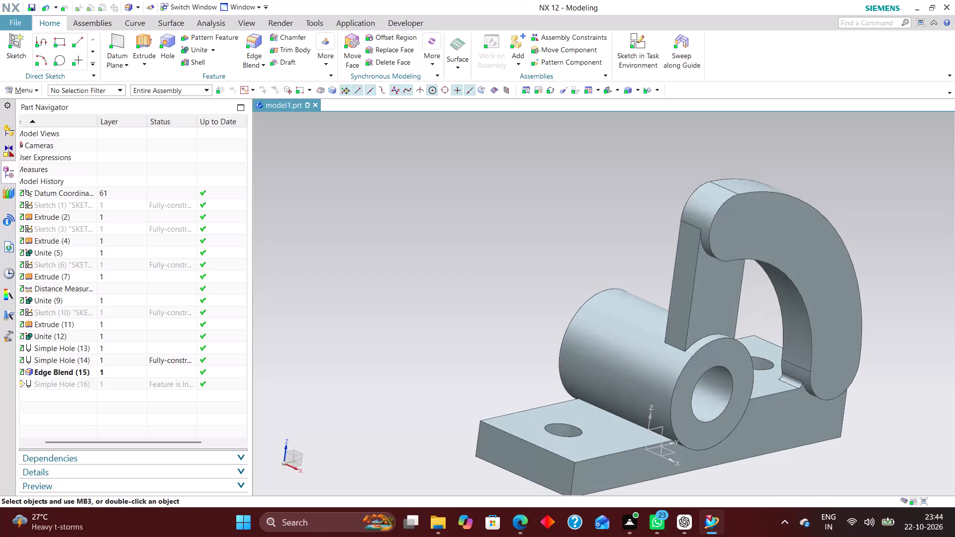
Start a simple hole sketch on the arch's front face and draw a large circle centred on the bearing bore.
scroll(471, 343, "down", 2)
scroll(496, 346, "up", 2)
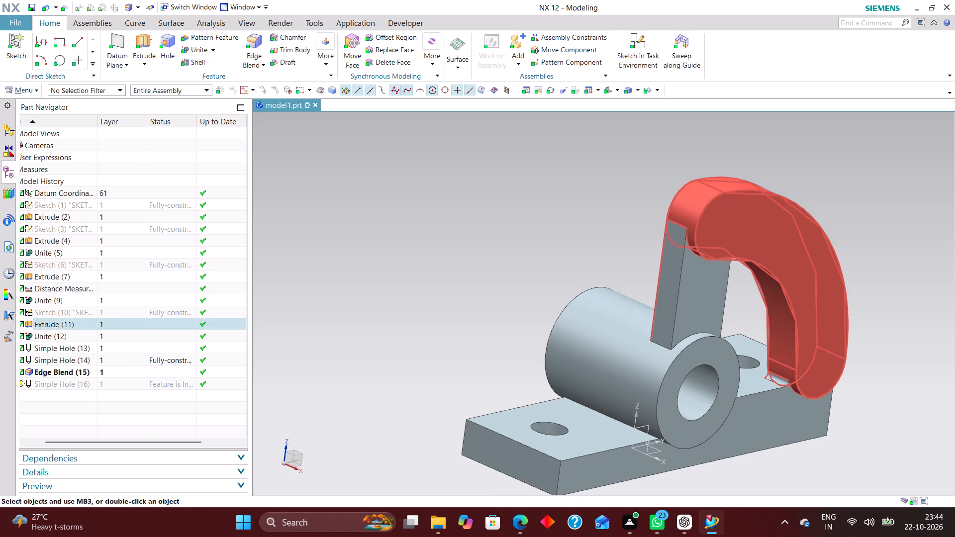
scroll(542, 243, "down", 1)
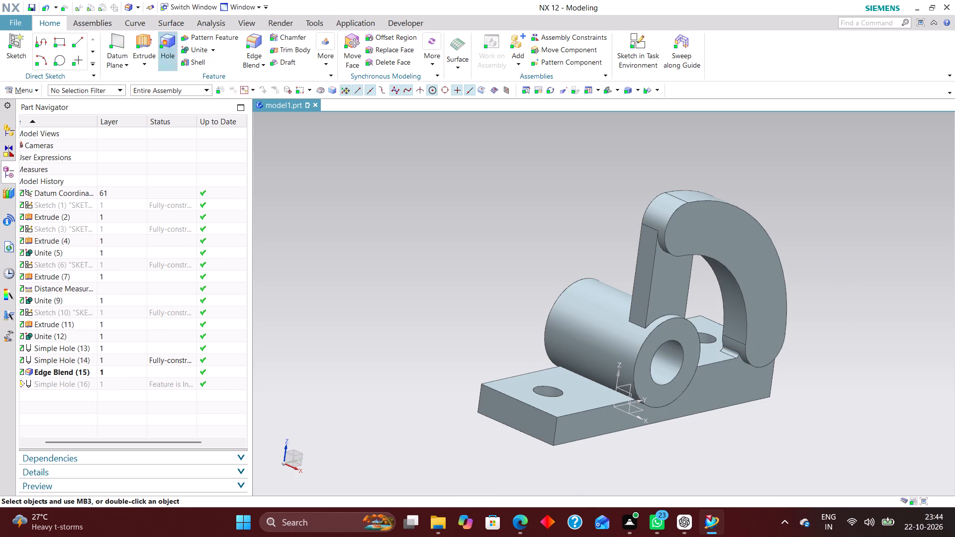
left_click(168, 42)
left_click(708, 246)
left_click(755, 254)
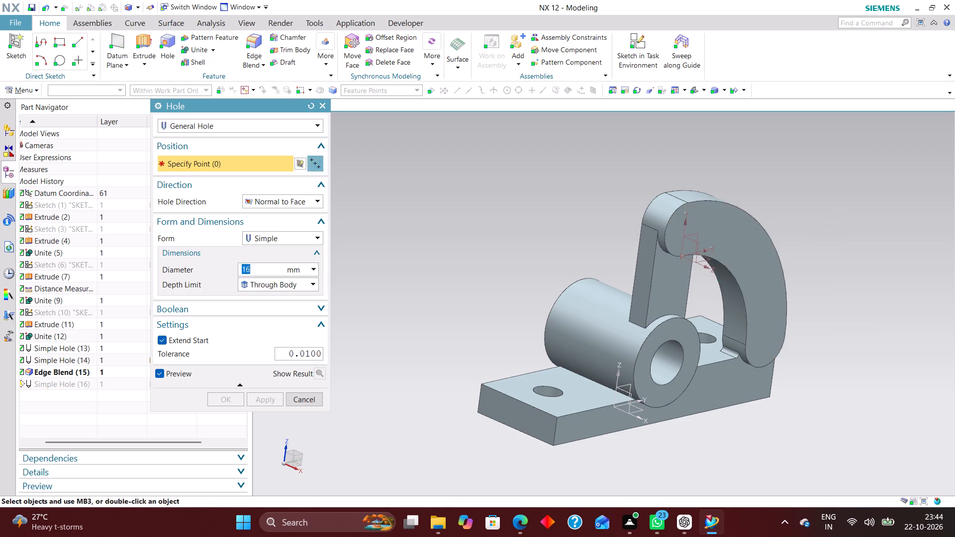
scroll(533, 205, "down", 3)
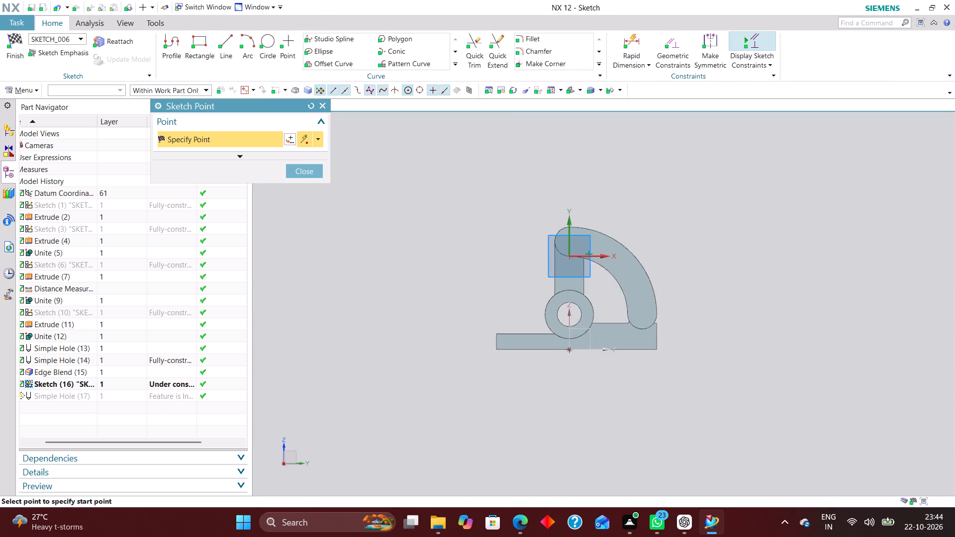
scroll(570, 325, "up", 1)
left_click(263, 40)
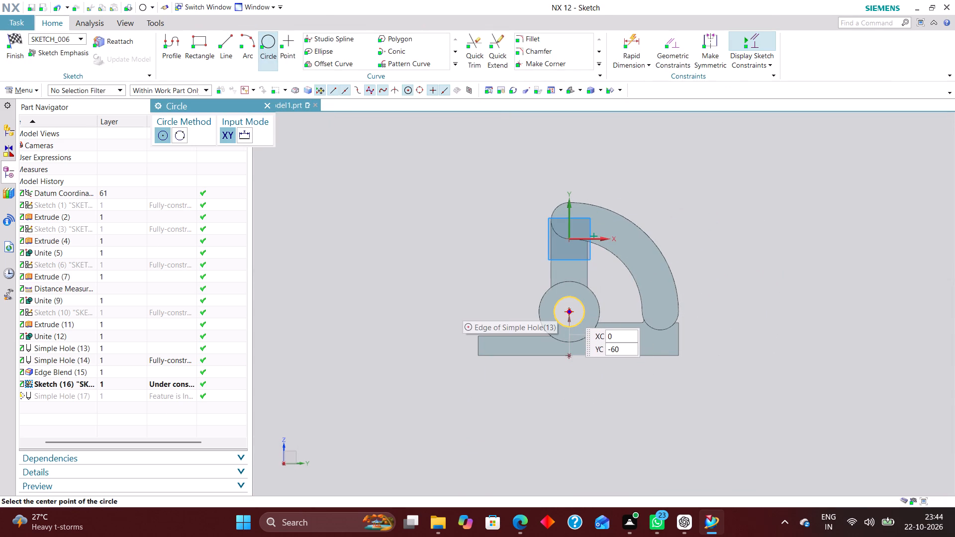
left_click(569, 311)
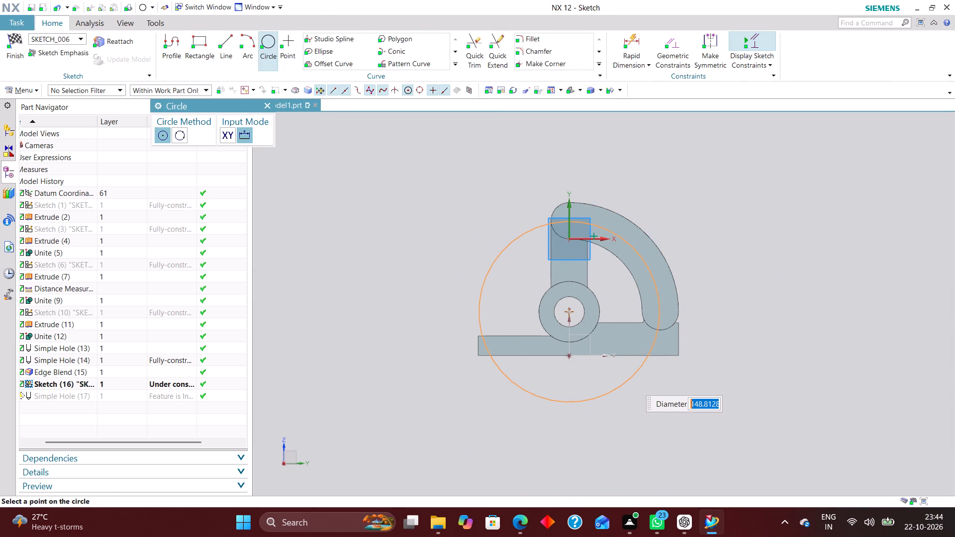
left_click(632, 384)
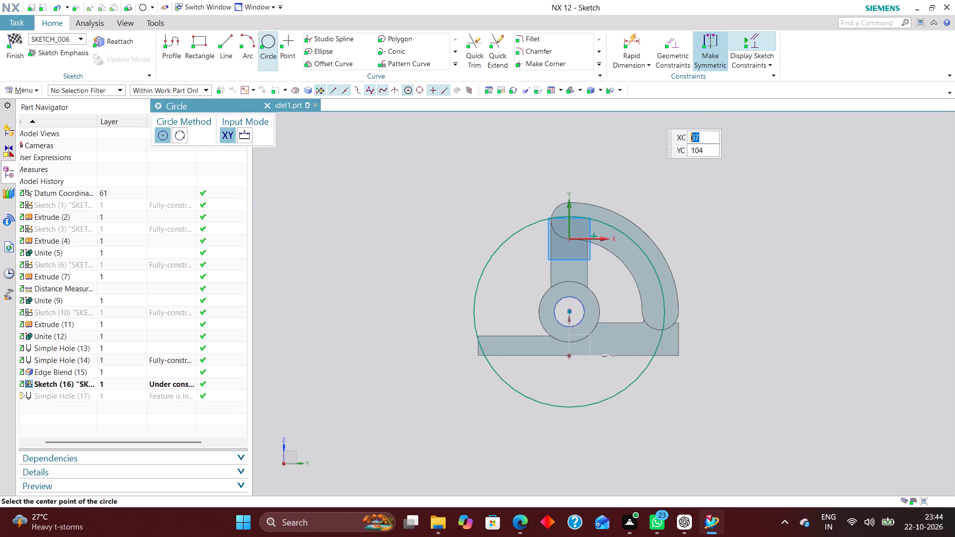
Add a radial dimension to the large circle and set its radius to 75 mm.
left_click(631, 43)
left_click(286, 240)
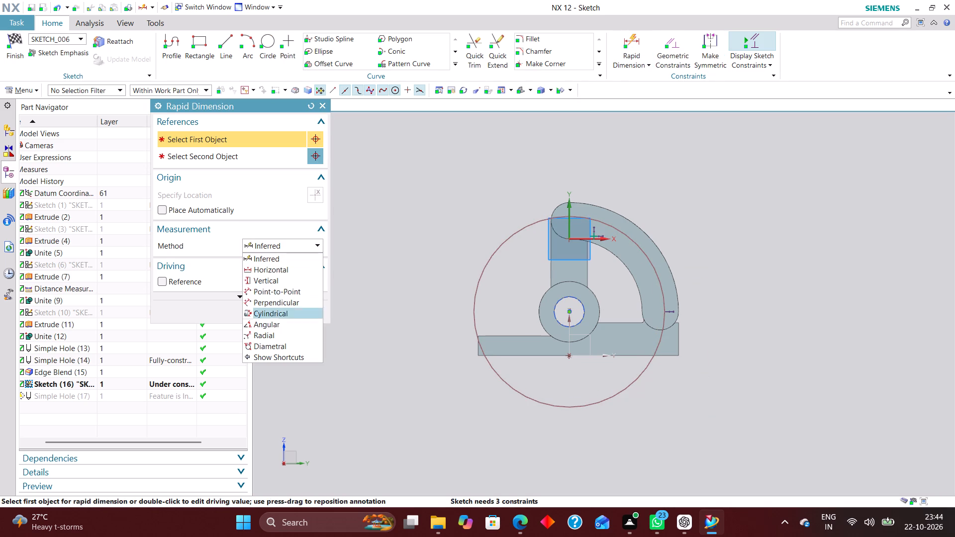
left_click(282, 340)
left_click(490, 263)
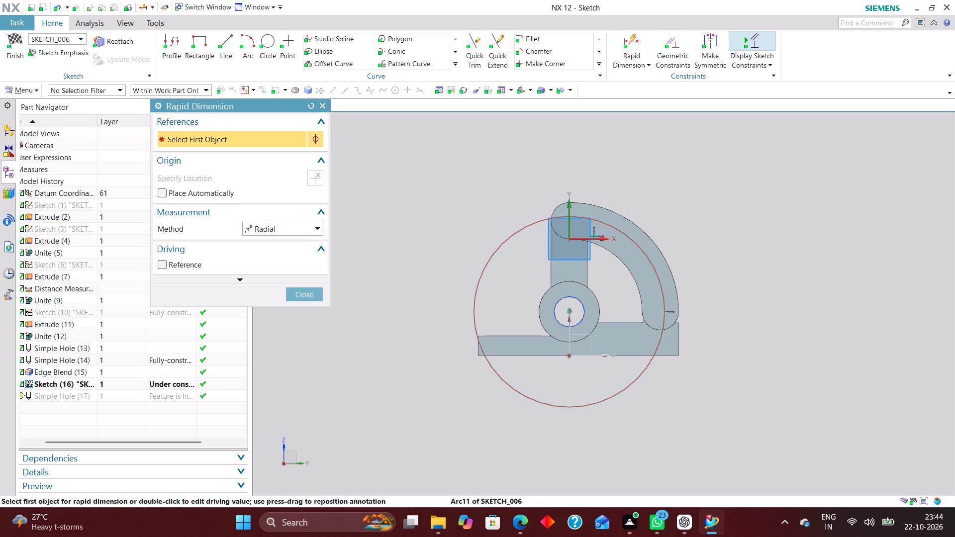
left_click(474, 211)
type("75")
key("Return")
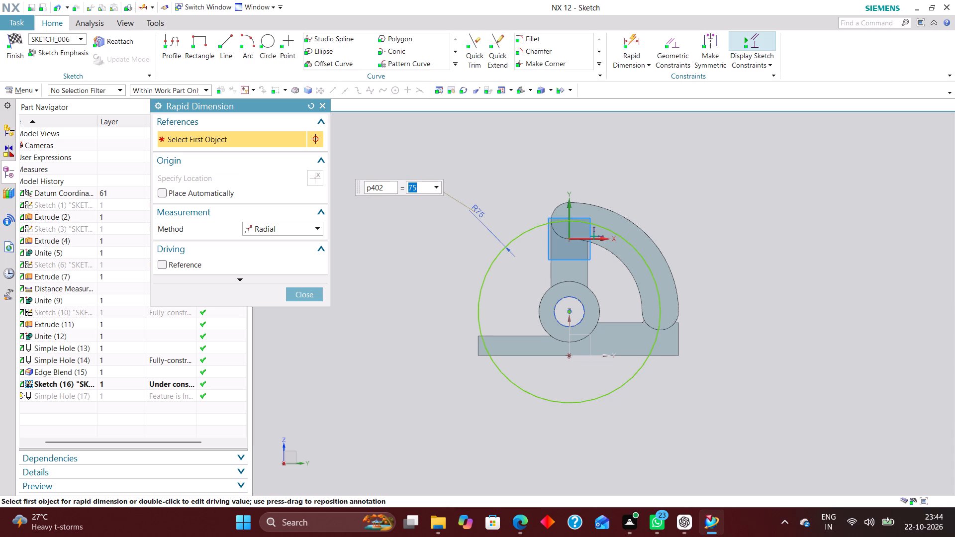
left_click(298, 294)
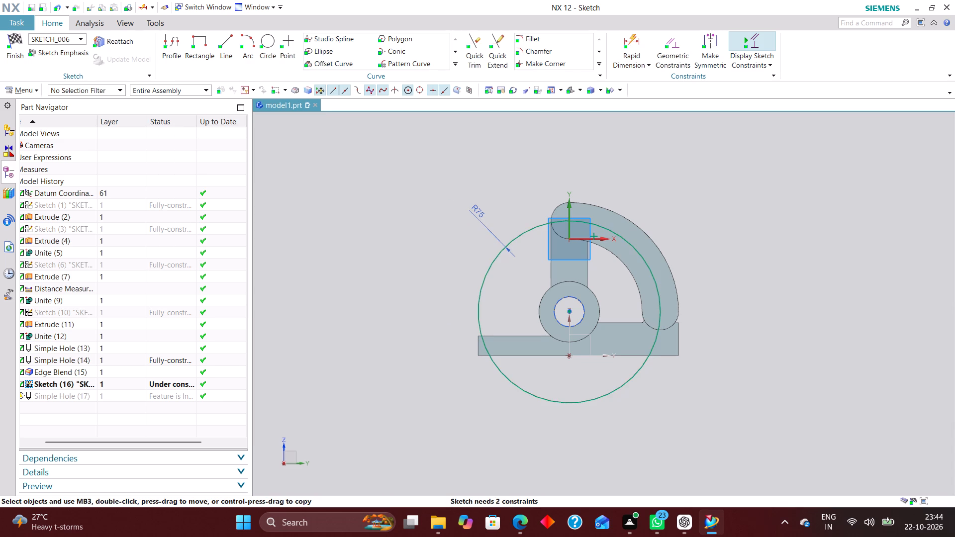
Convert the 75 mm radius circle to a reference curve.
right_click_drag(528, 392, 562, 431)
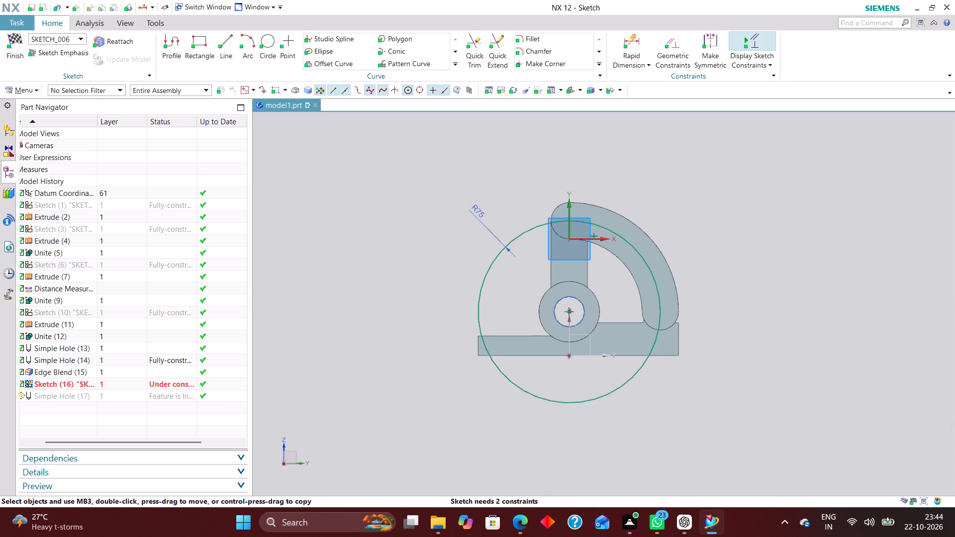
right_click_drag(548, 398, 571, 429)
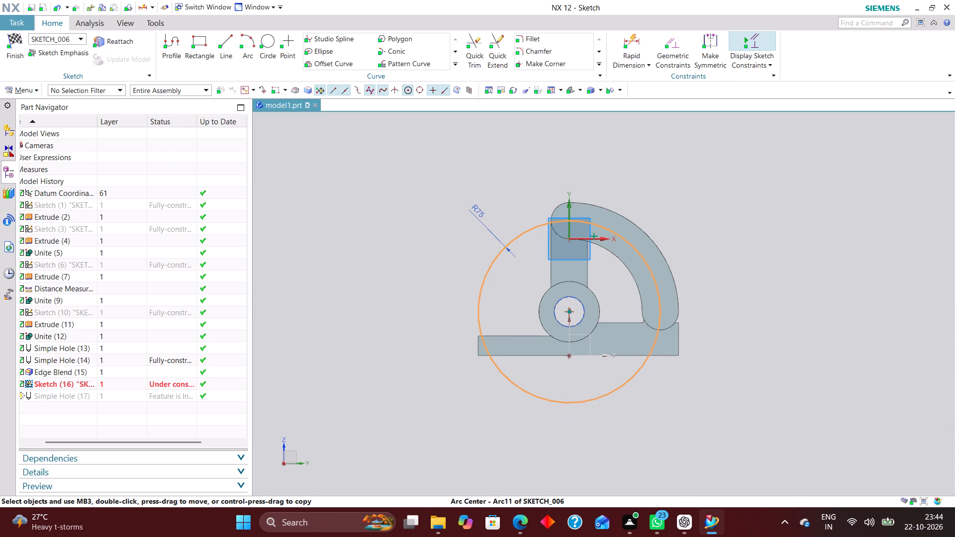
right_click_drag(552, 403, 616, 447)
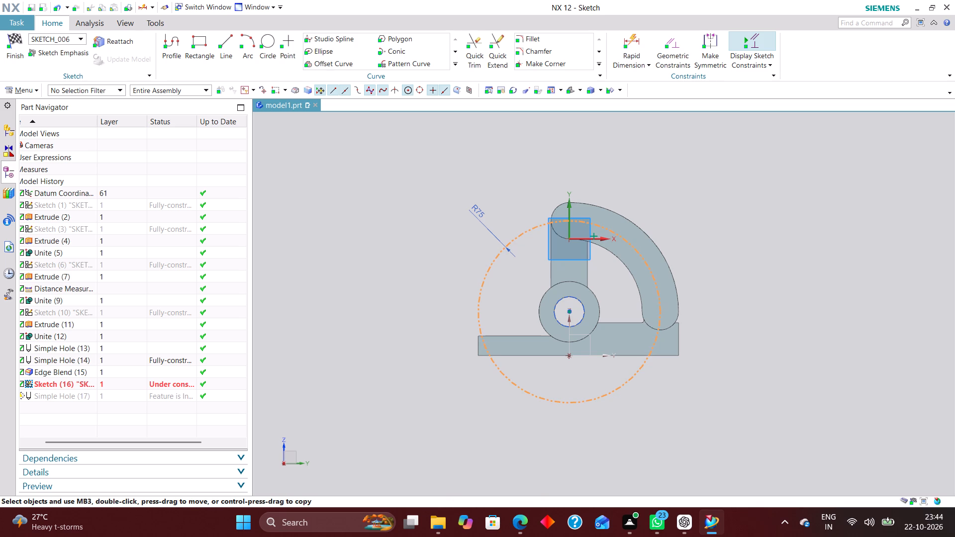
left_click(268, 43)
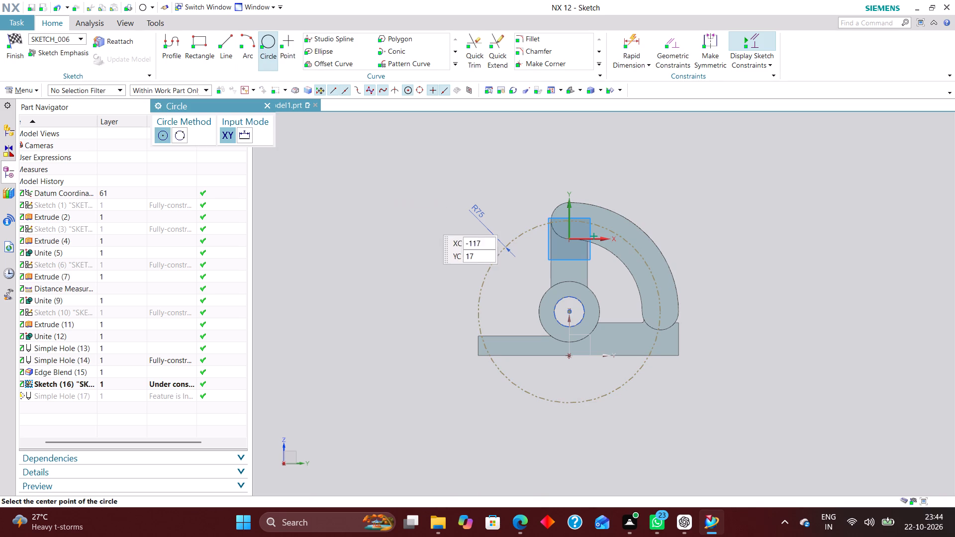
left_click(267, 106)
Move the existing sketch point to the arch's upper end, above the sketch origin and near the reference circle.
scroll(586, 238, "up", 3)
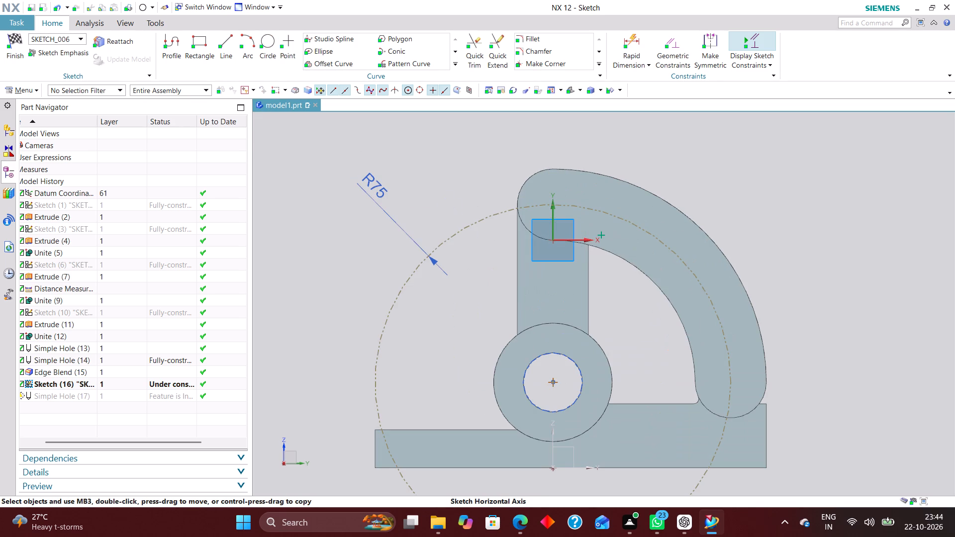
scroll(595, 241, "up", 4)
scroll(594, 241, "down", 1)
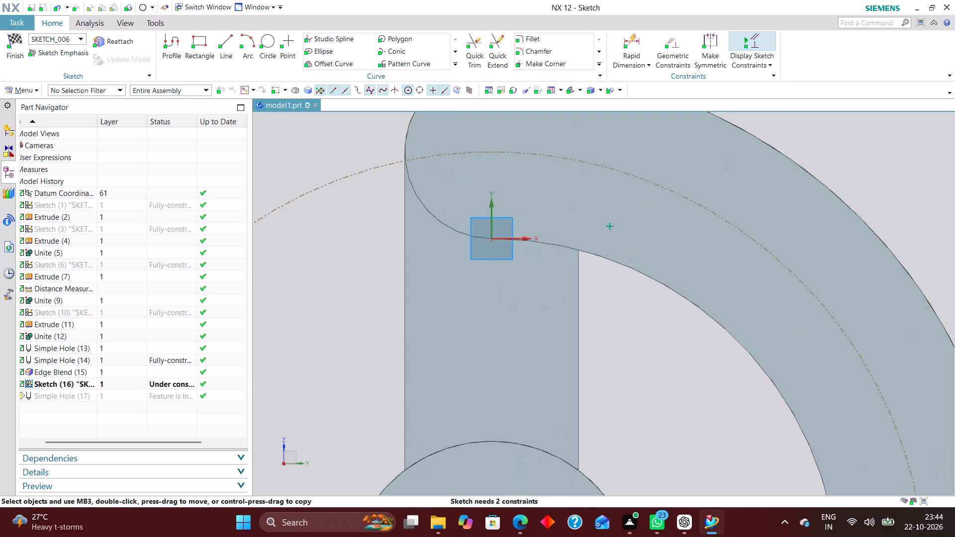
scroll(591, 242, "down", 2)
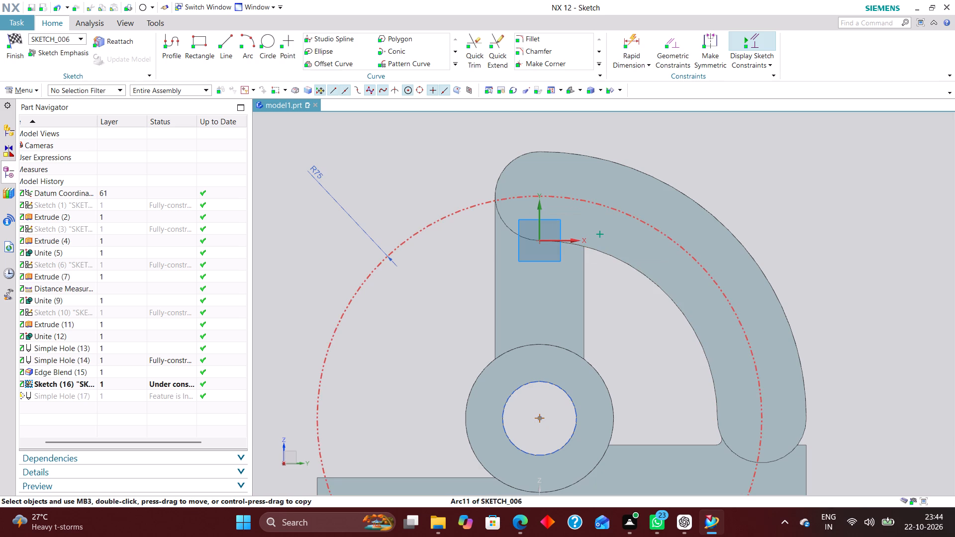
left_click(542, 179)
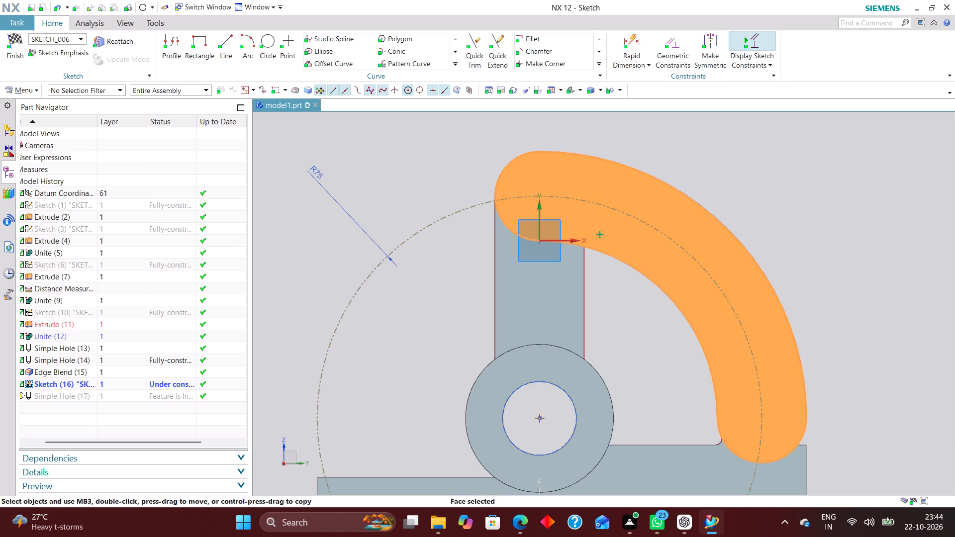
left_click(370, 159)
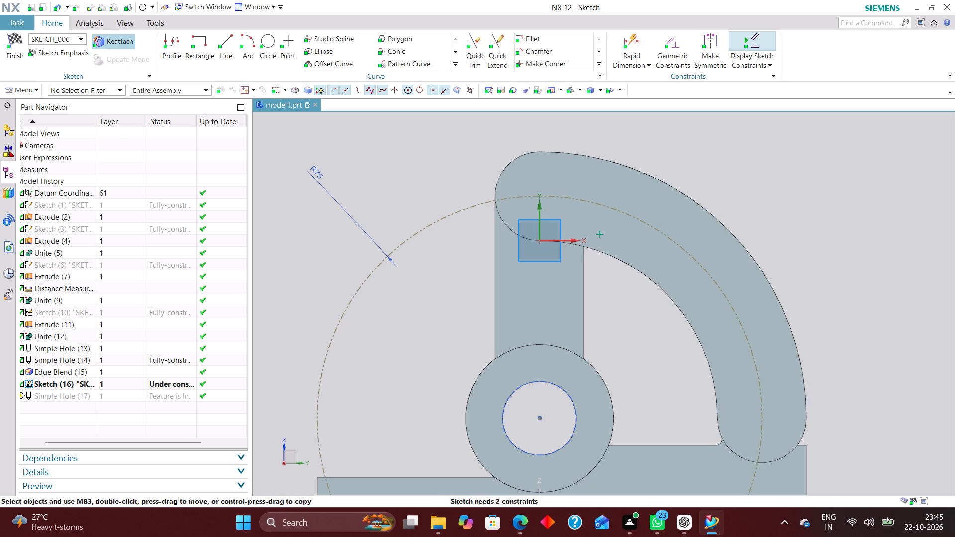
scroll(412, 237, "down", 3)
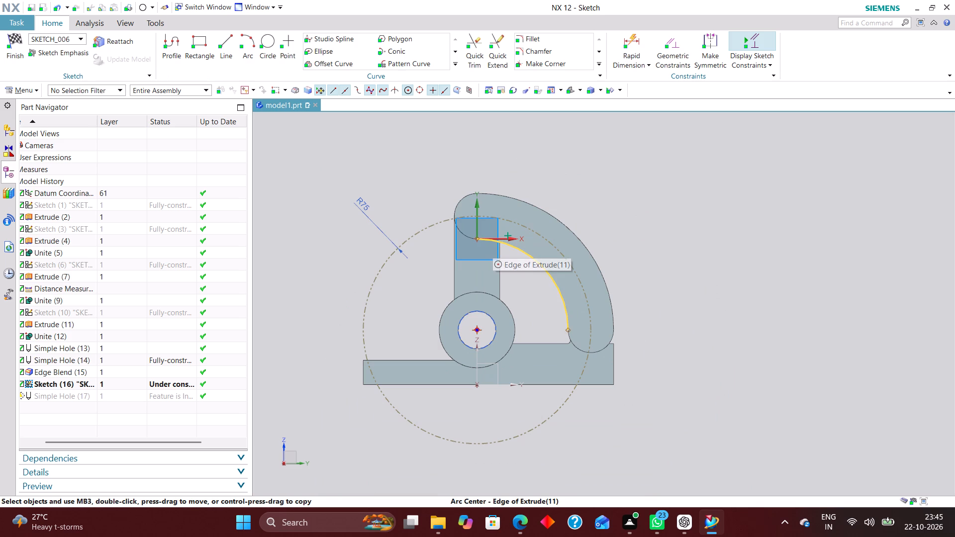
scroll(492, 245, "up", 3)
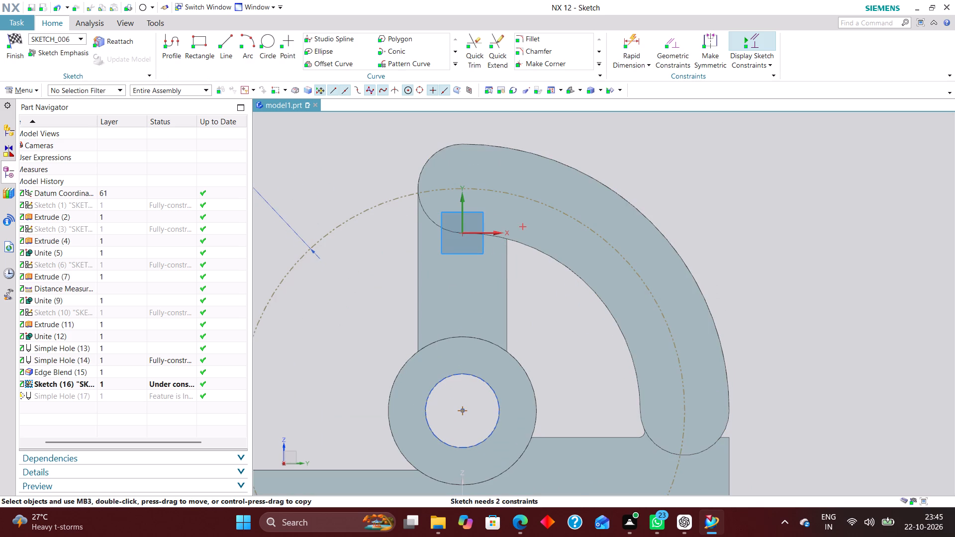
left_click_drag(522, 227, 481, 199)
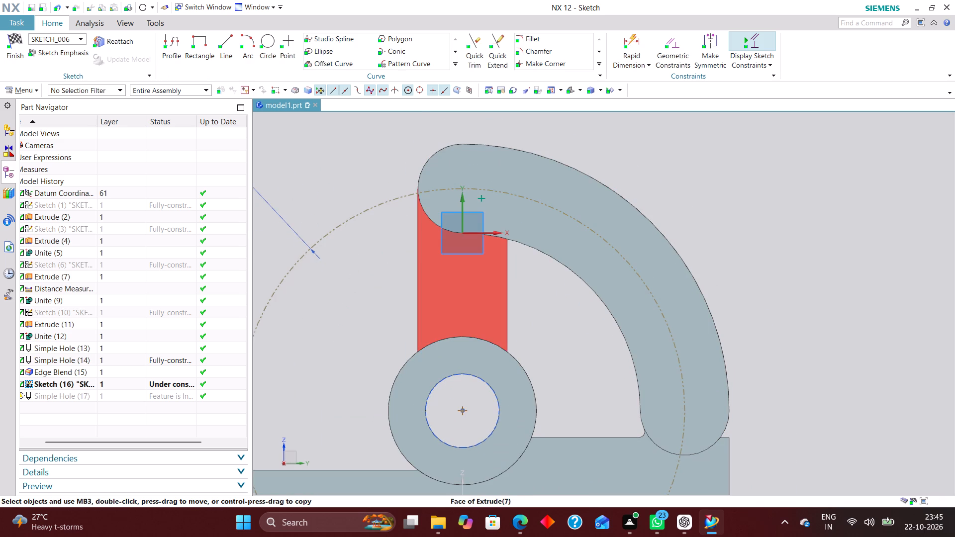
scroll(465, 246, "up", 3)
scroll(500, 205, "down", 3)
scroll(500, 205, "up", 4)
scroll(497, 206, "down", 4)
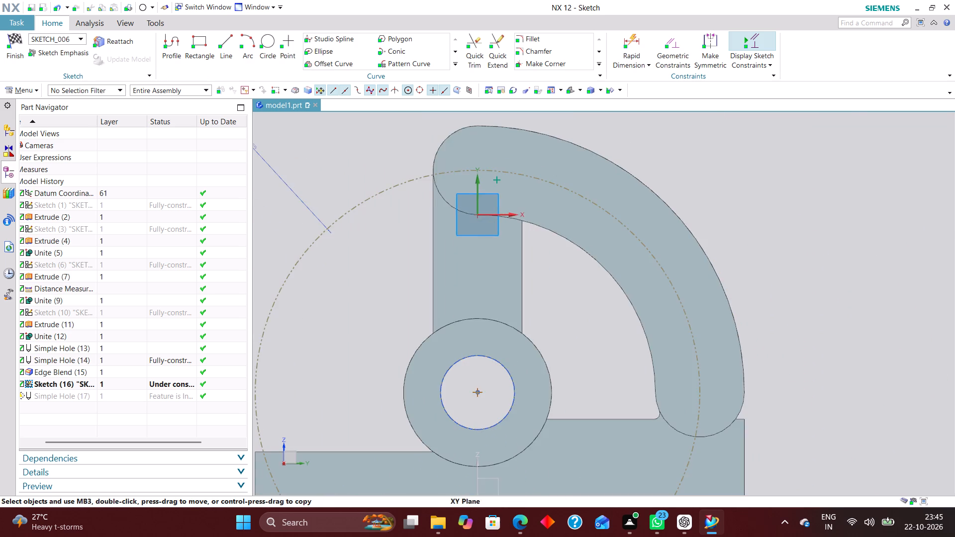
scroll(493, 184, "up", 3)
left_click_drag(500, 176, 493, 169)
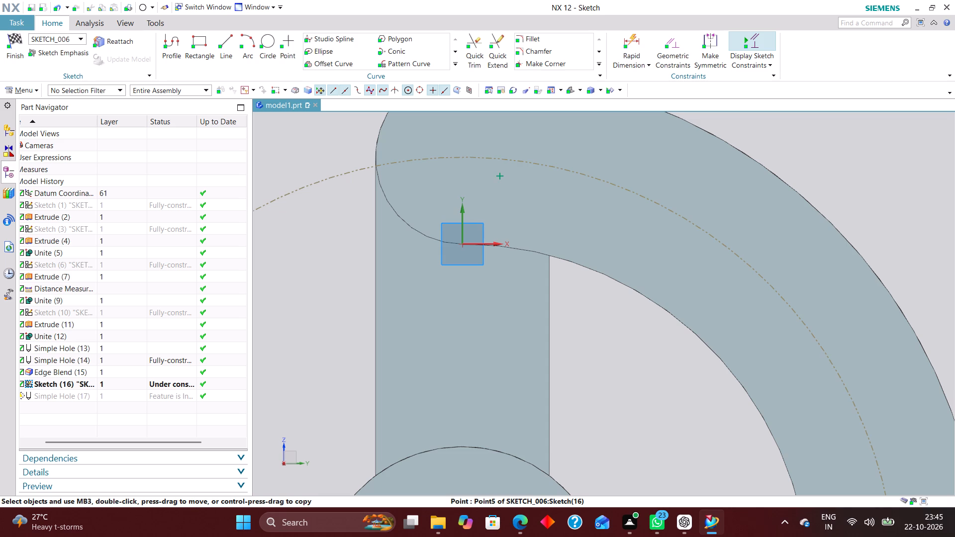
left_click_drag(493, 169, 463, 137)
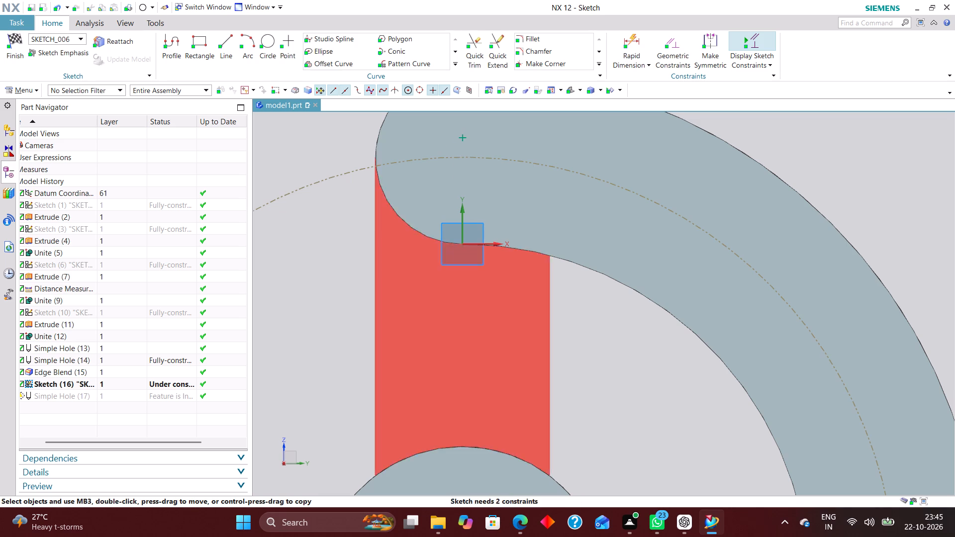
Place three more sketch points spaced along the arch near the reference circle, from its lower end upward.
scroll(466, 254, "down", 5)
left_click(288, 37)
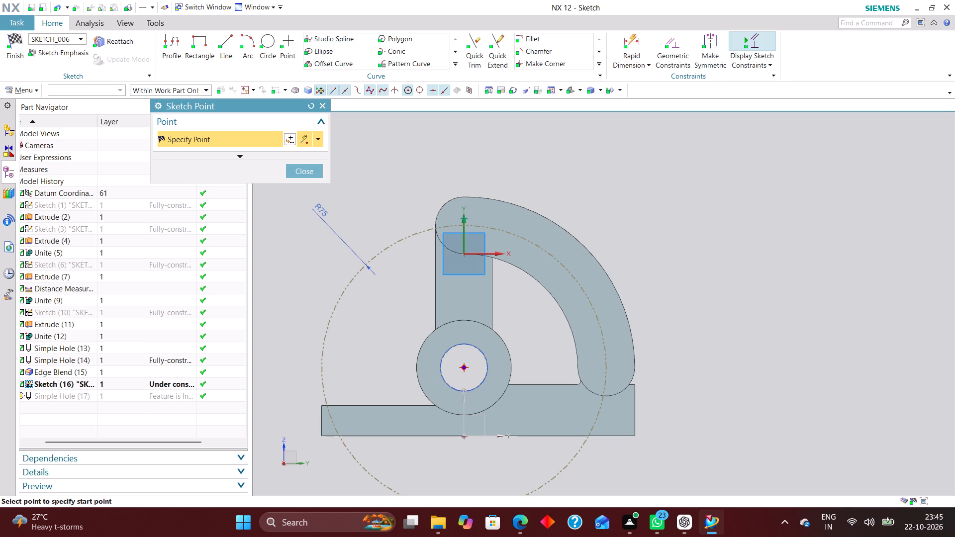
left_click(614, 368)
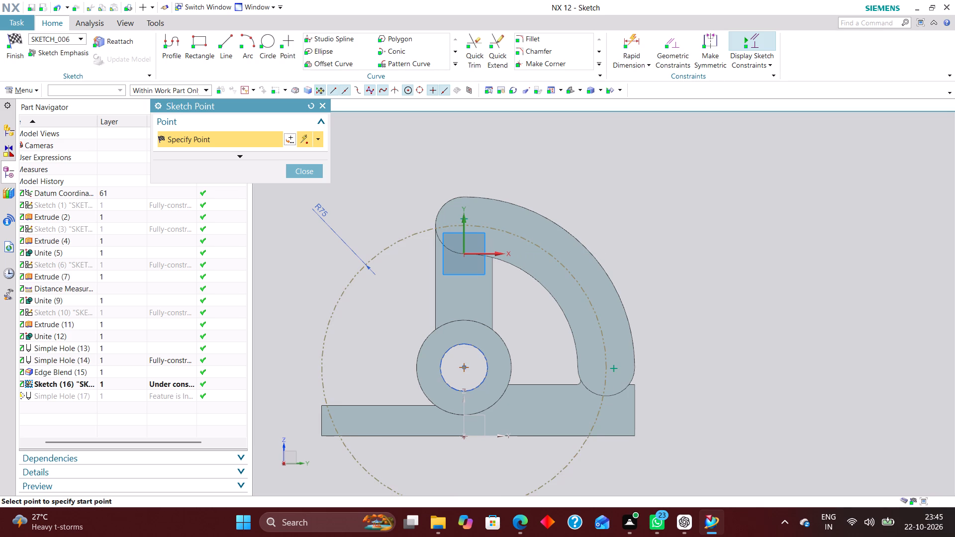
left_click(602, 301)
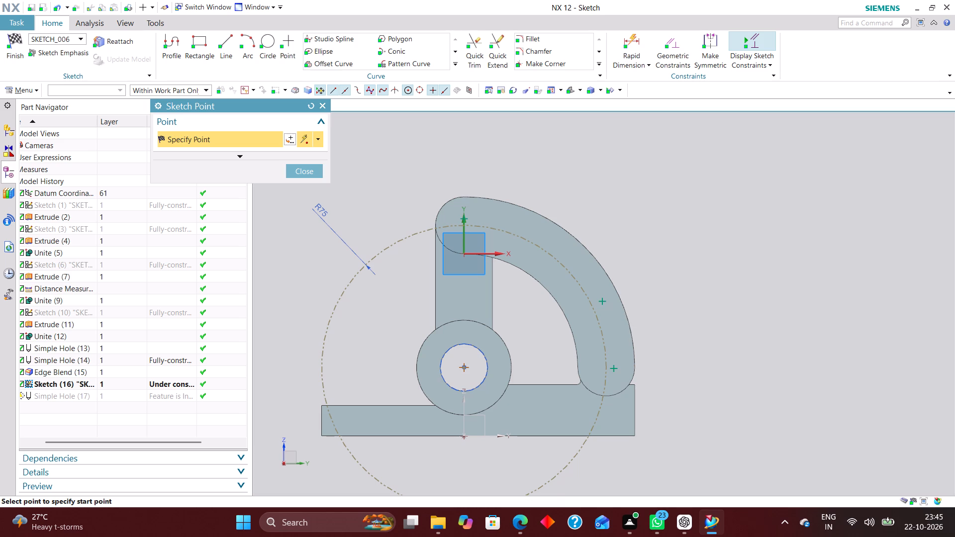
left_click(552, 238)
left_click(311, 170)
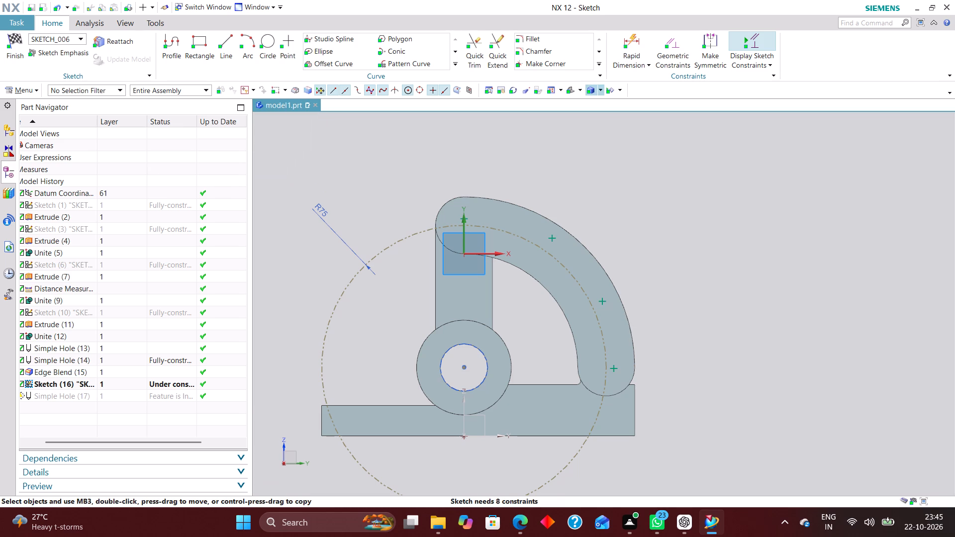
Dimension the arch's lowest sketch point vertically from the base's bottom edge and set the distance to 36 mm.
left_click(629, 45)
scroll(401, 295, "down", 2)
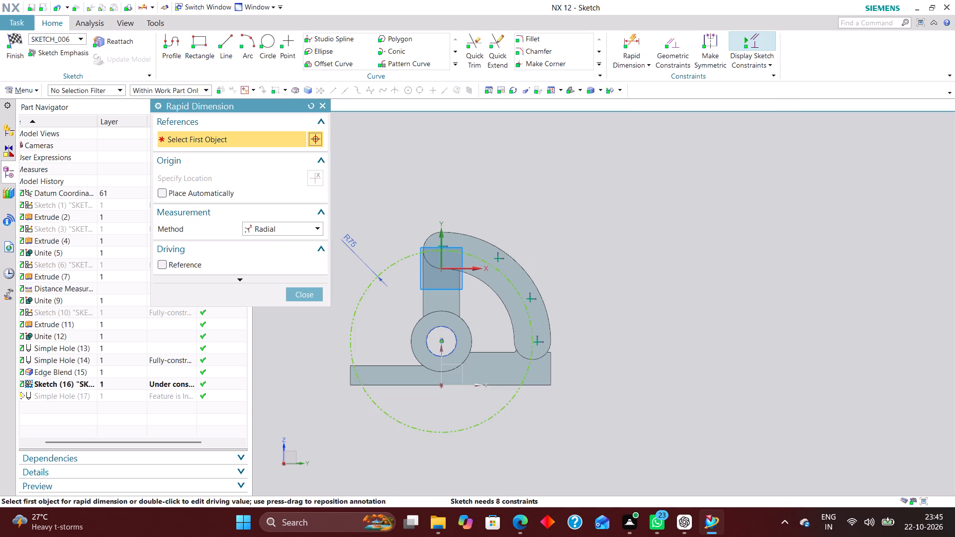
left_click(290, 229)
left_click(286, 242)
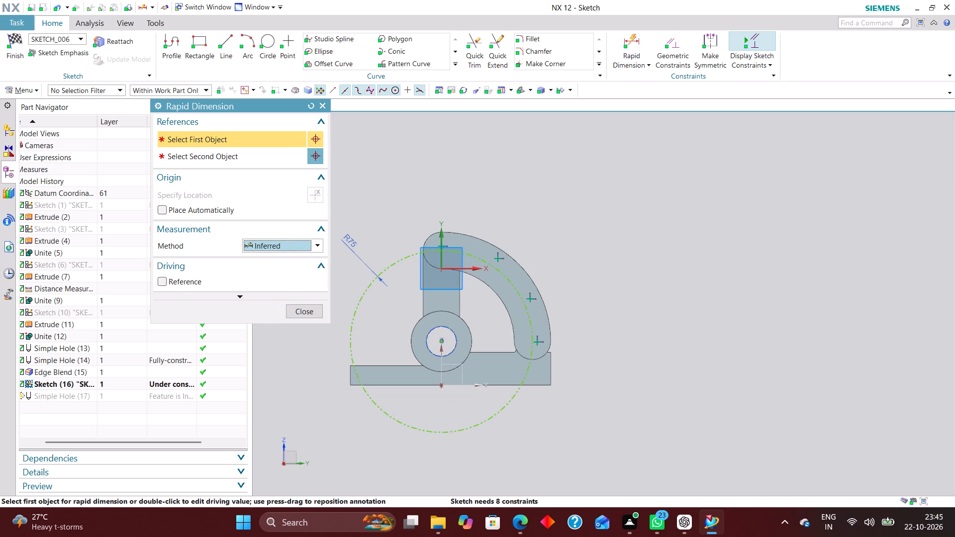
scroll(487, 377, "up", 2)
left_click(492, 391)
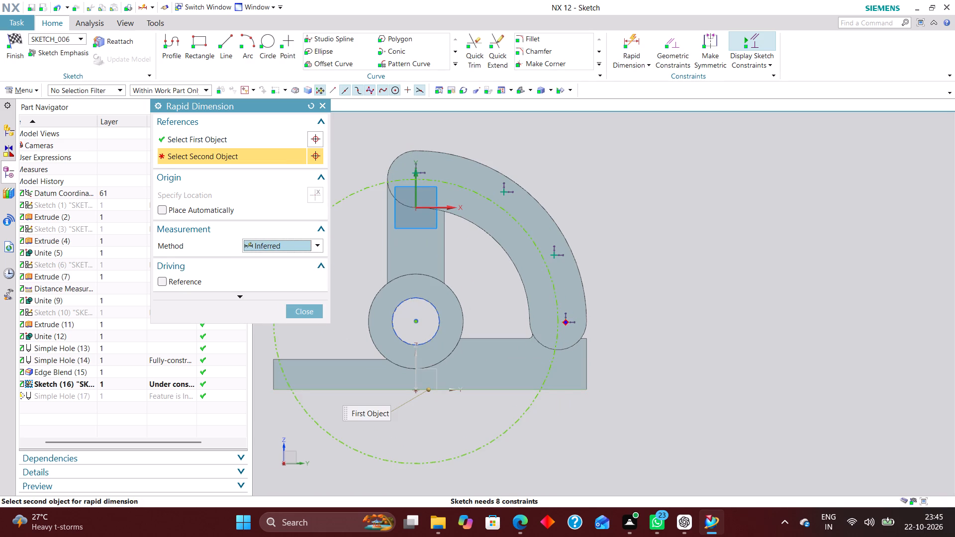
left_click(566, 322)
left_click(639, 359)
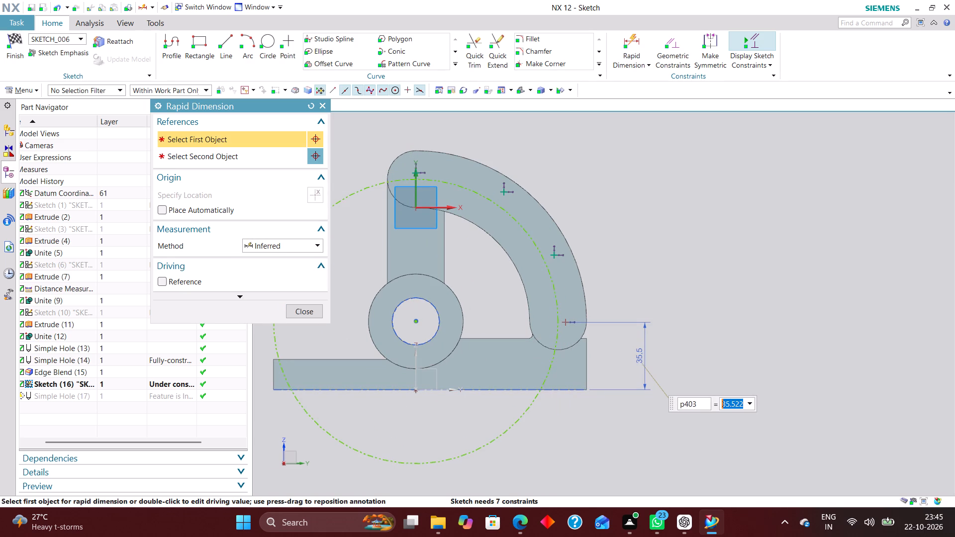
type("36")
key("Return")
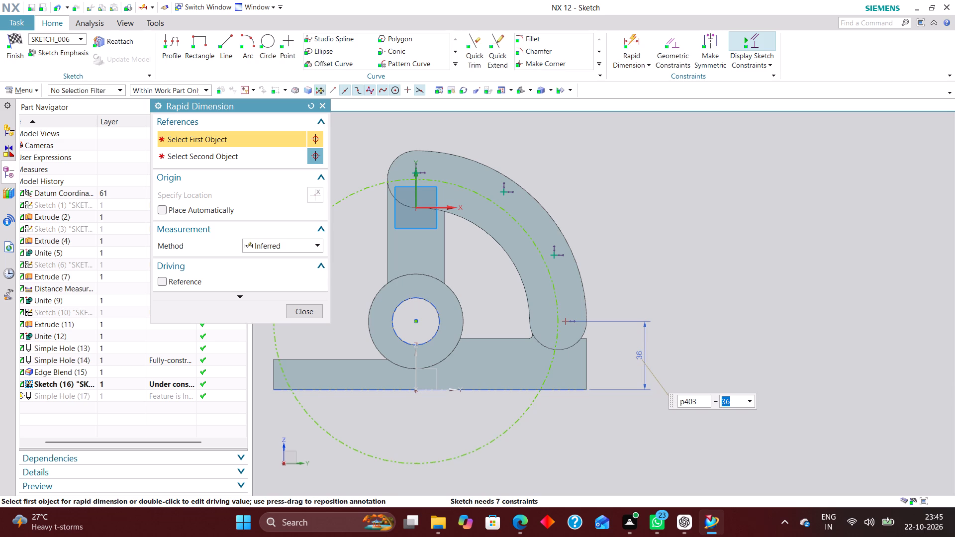
left_click(316, 314)
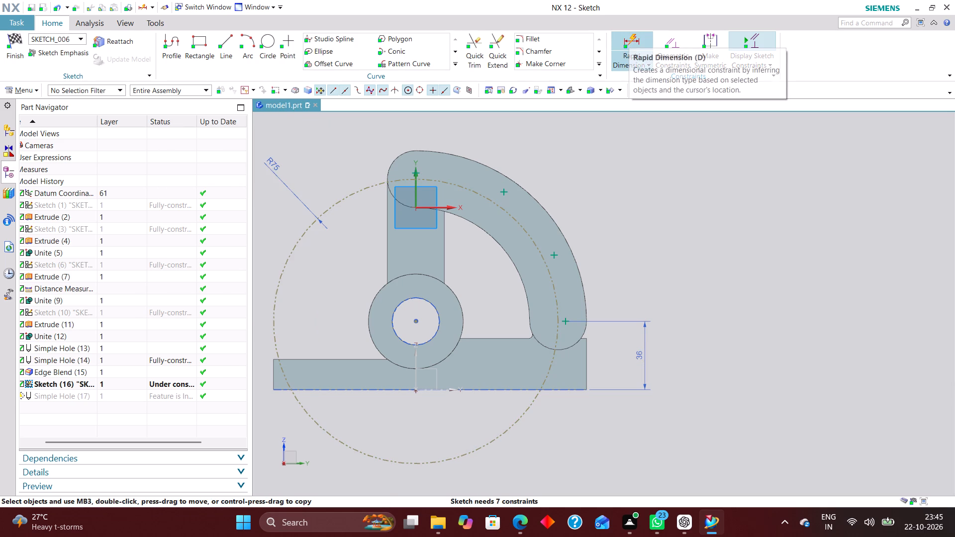
Constrain the arch's lowest sketch point to lie on the 75 mm radius reference circle.
left_click(677, 39)
left_click(185, 143)
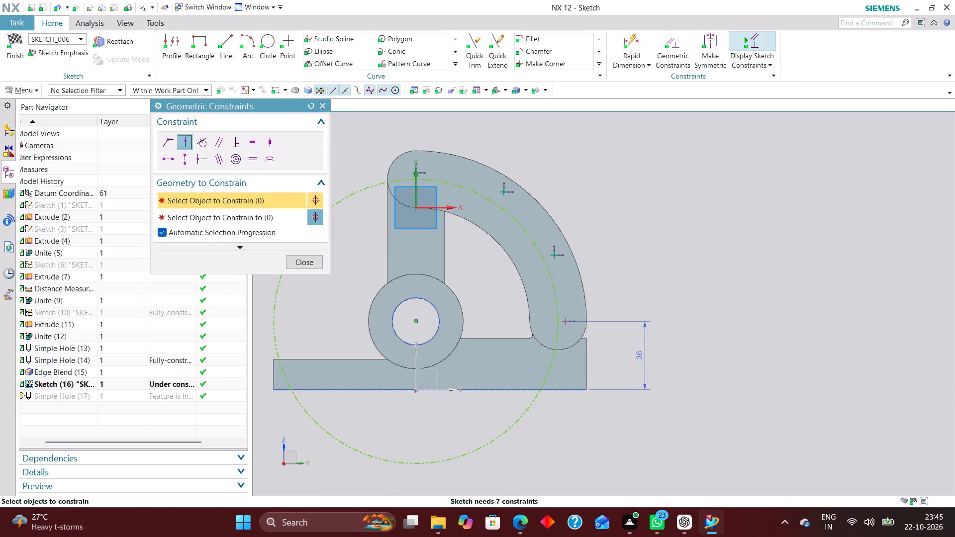
left_click(566, 322)
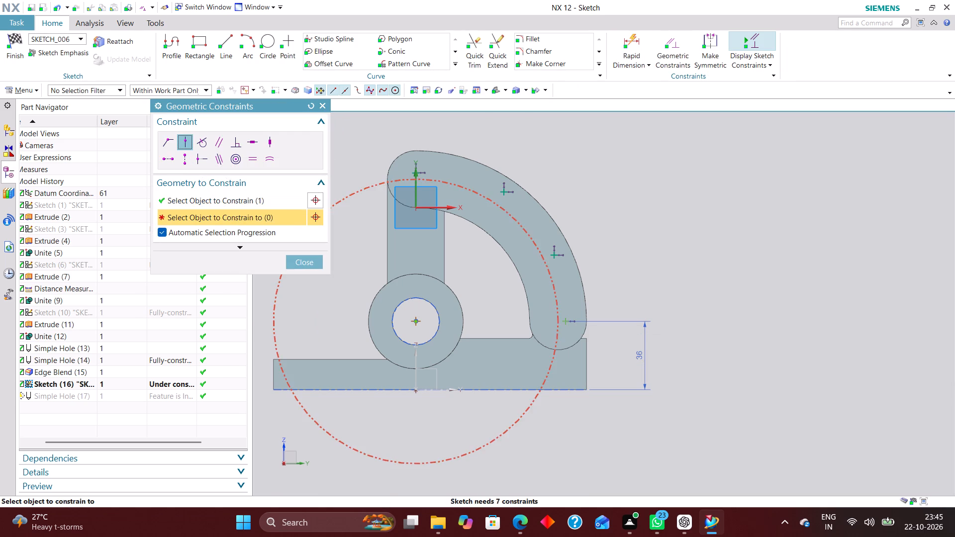
left_click(558, 333)
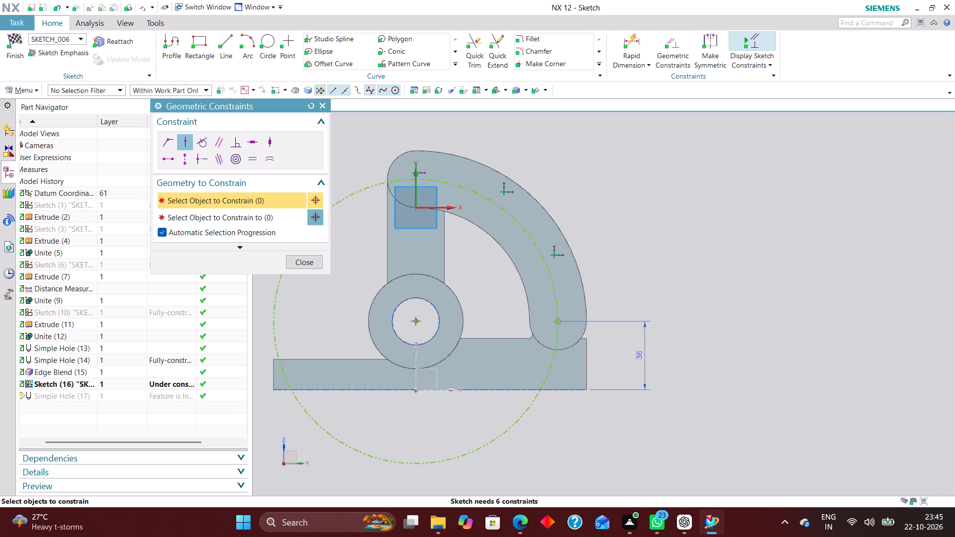
Constrain the sketch point at the arch's upper end to lie on both the reference circle and the sketch's Y axis.
scroll(407, 172, "up", 7)
left_click(455, 172)
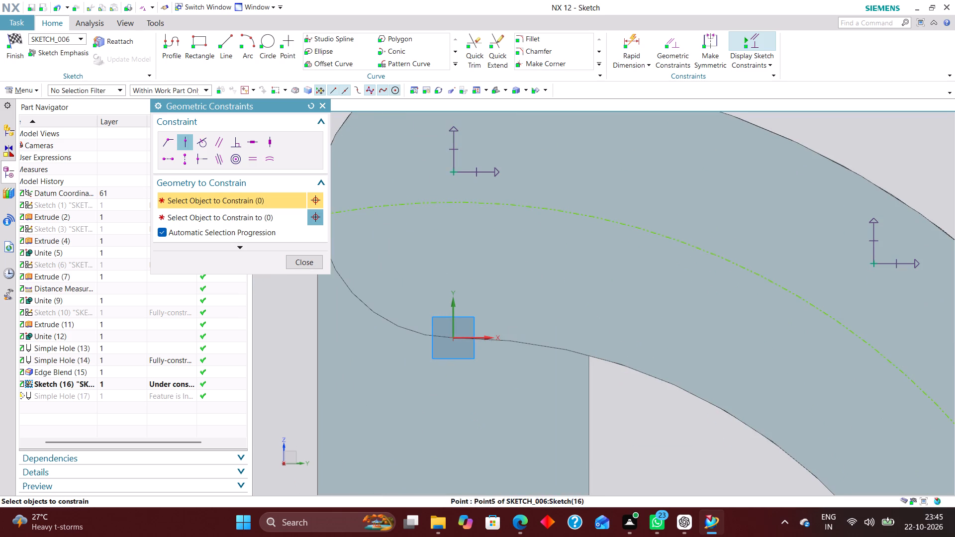
left_click(455, 200)
scroll(456, 204, "down", 4)
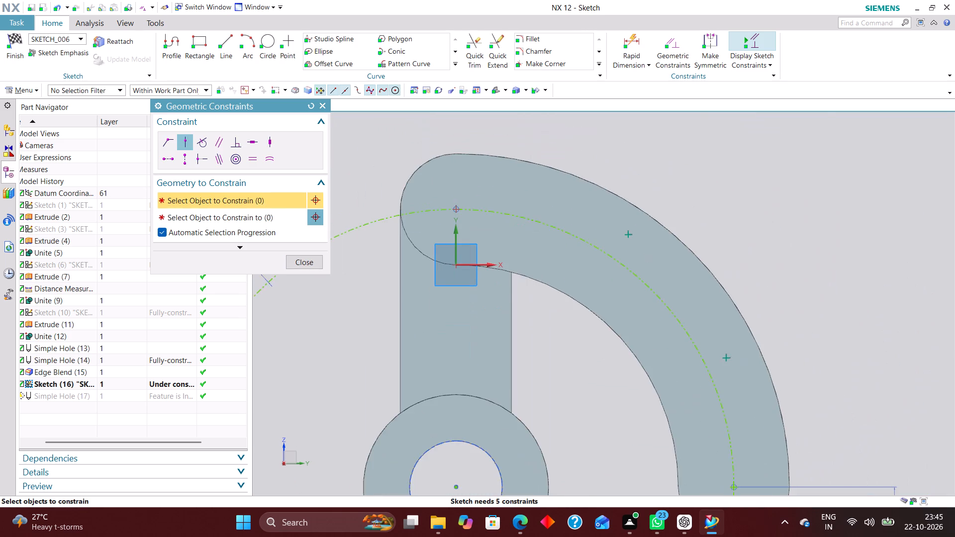
scroll(456, 218, "up", 5)
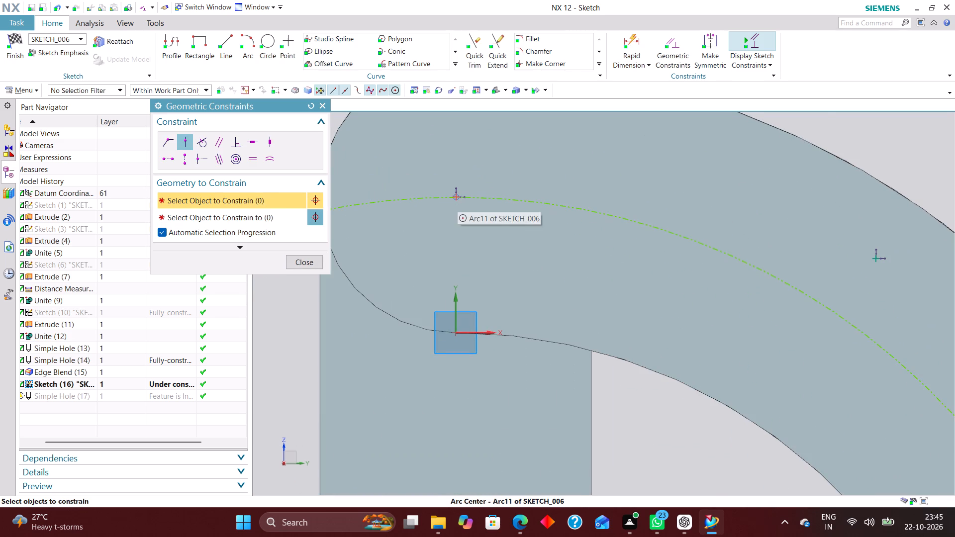
left_click(457, 197)
left_click(456, 298)
scroll(458, 239, "down", 4)
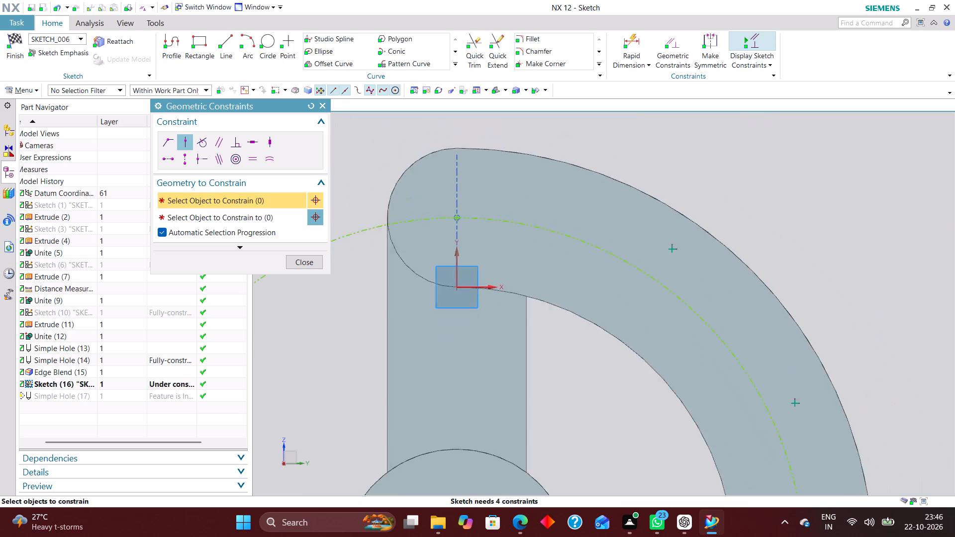
scroll(458, 240, "down", 2)
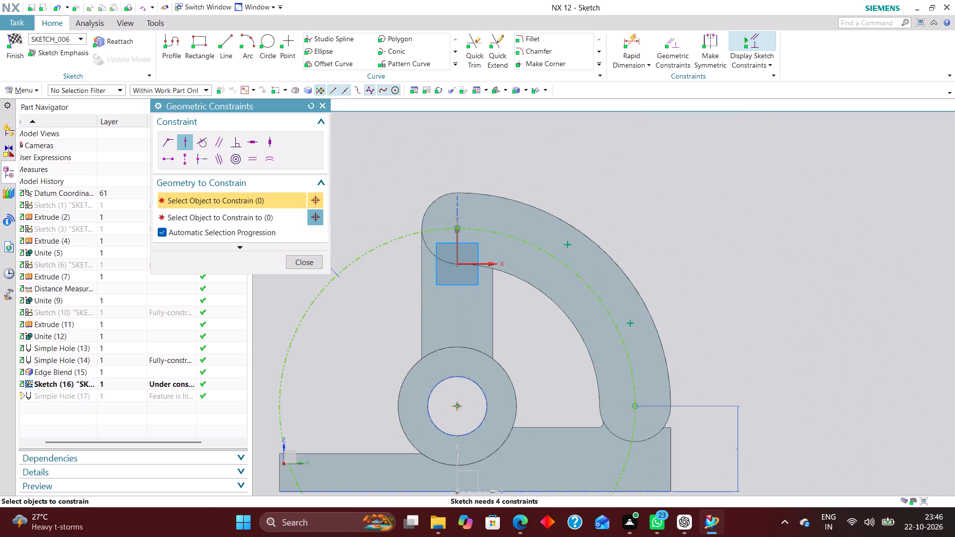
left_click(308, 259)
Draw two lines from the reference circle's centre past the arch: one about 150 mm long at about 44°, the other horizontal.
left_click(226, 43)
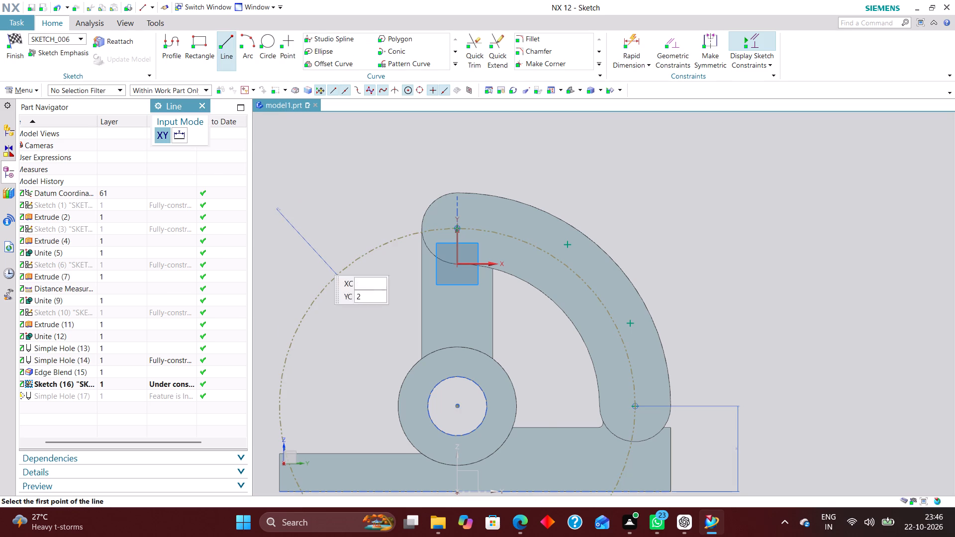
left_click(455, 407)
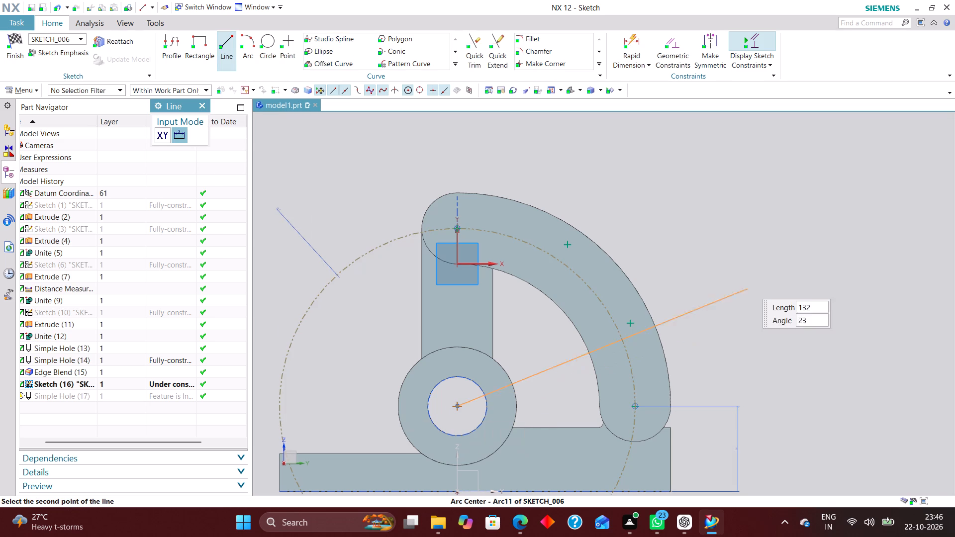
left_click(713, 158)
left_click(456, 406)
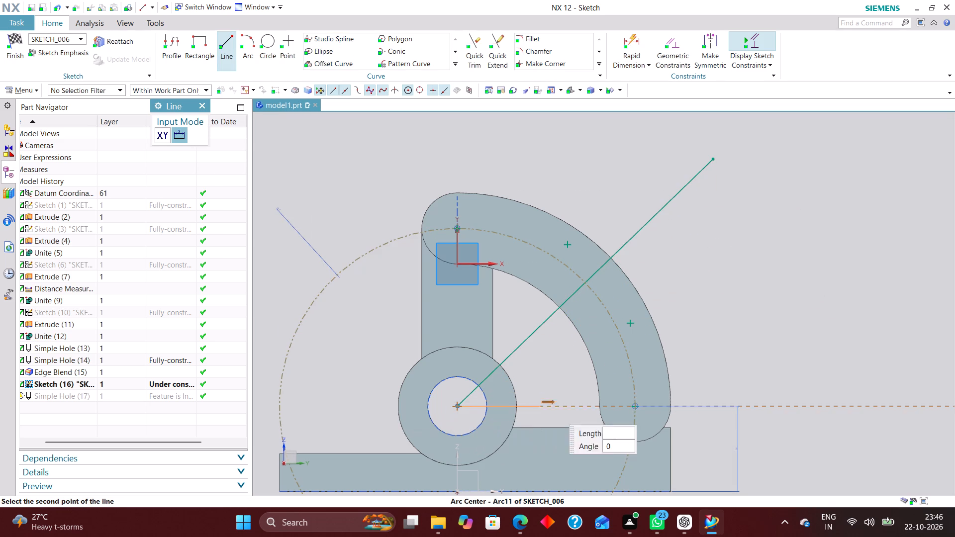
left_click(850, 400)
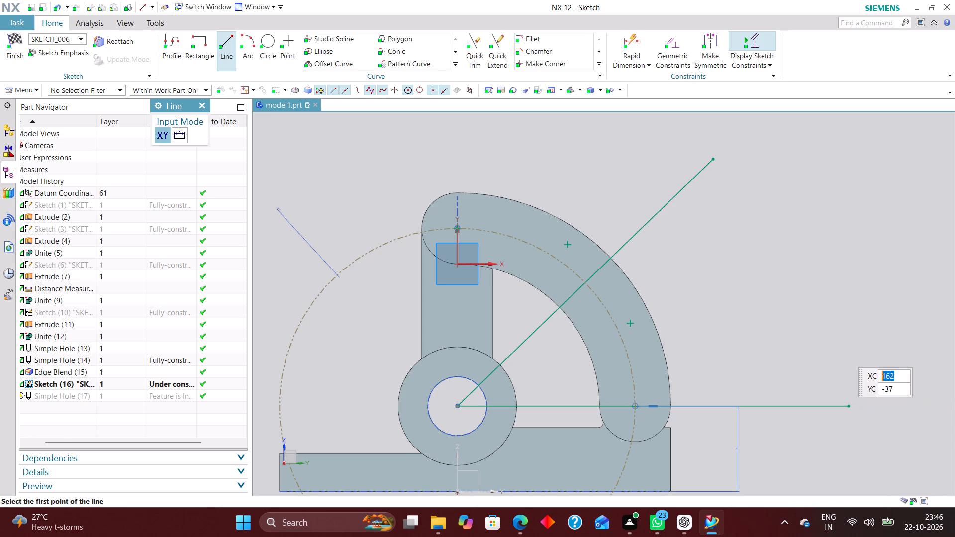
Add an angular dimension between the inclined and horizontal lines and set it to 30°.
left_click(635, 35)
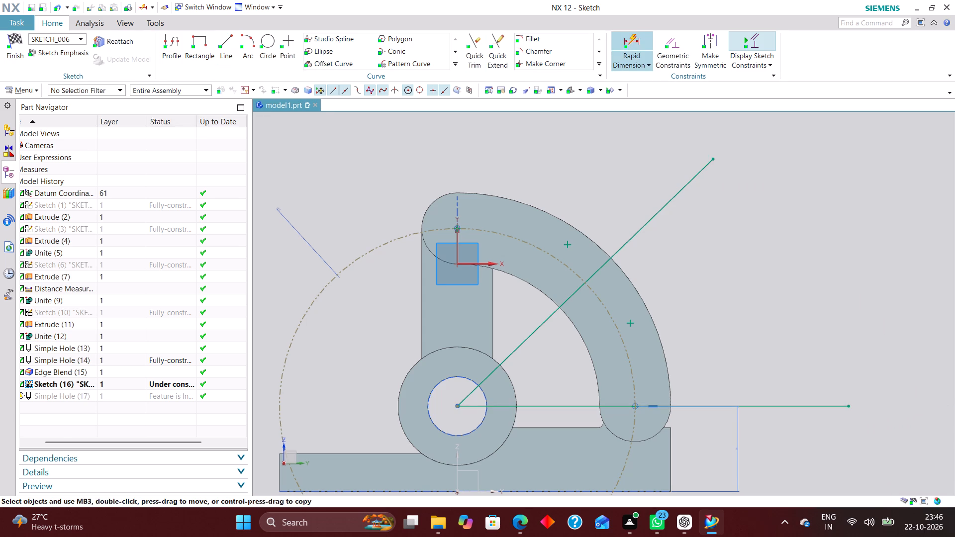
left_click(287, 242)
left_click(278, 318)
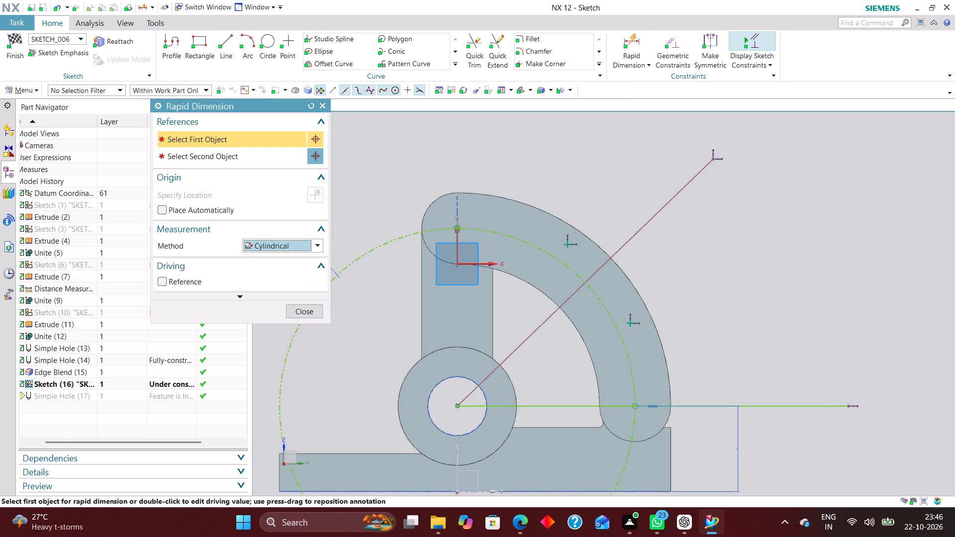
left_click(321, 248)
left_click(286, 324)
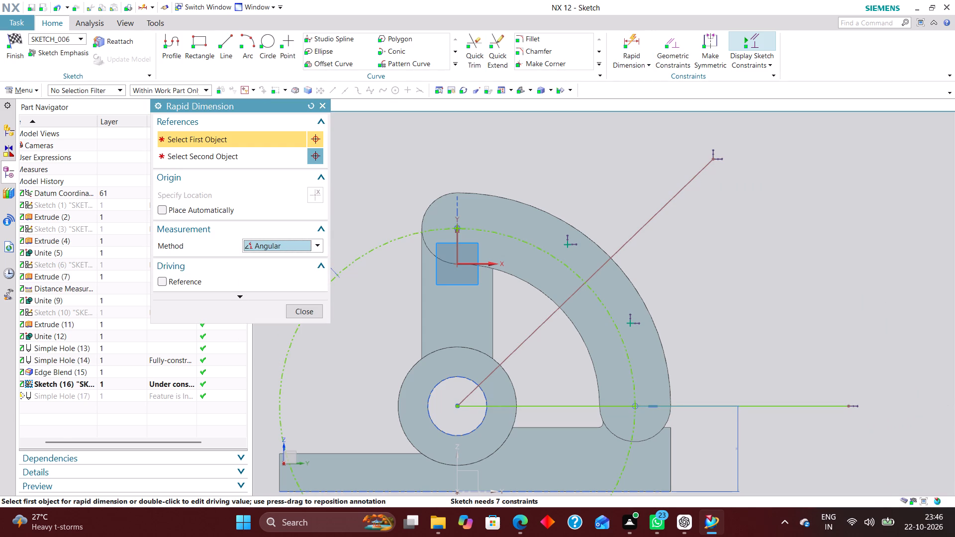
left_click(510, 353)
left_click(521, 408)
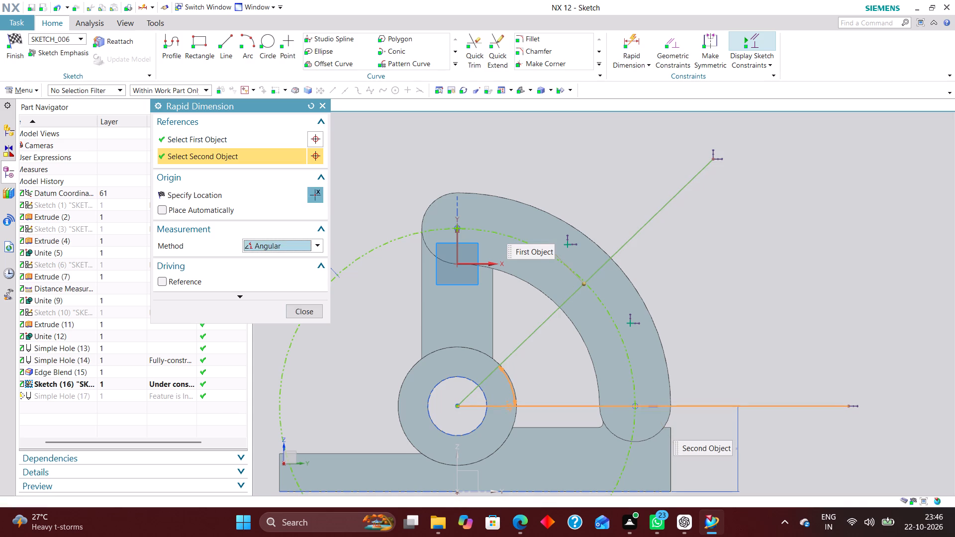
left_click(541, 370)
type("30")
key("Return")
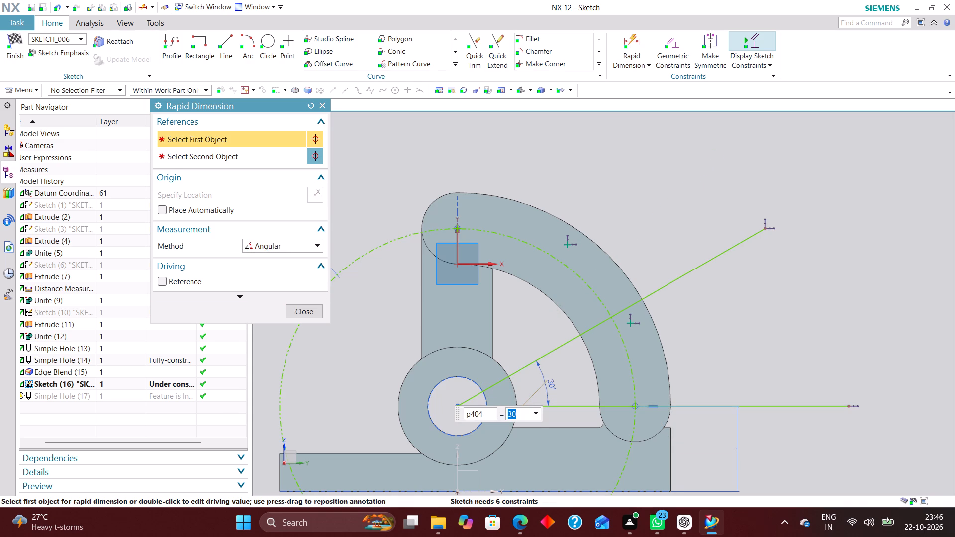
left_click(307, 311)
Convert the inclined line and the horizontal line to reference lines.
right_click_drag(550, 350, 609, 395)
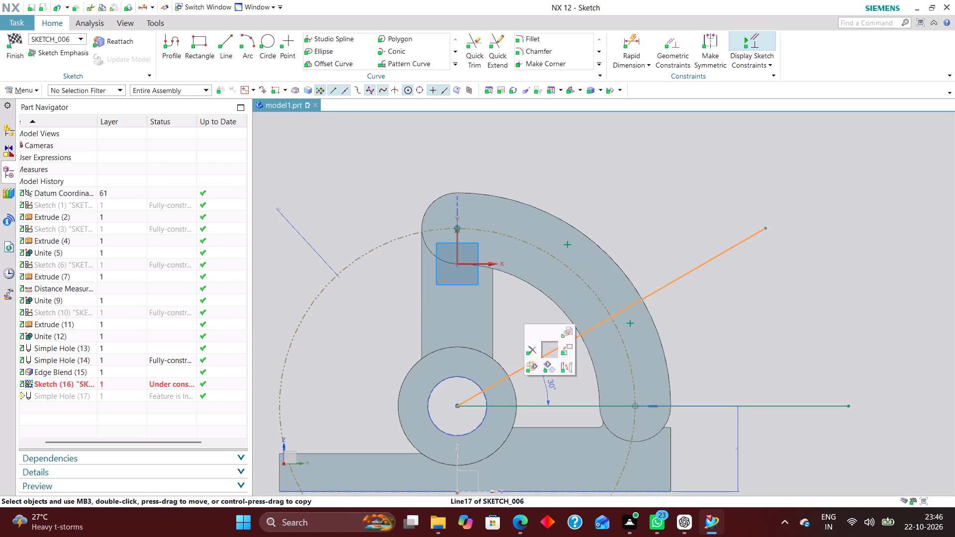
right_click_drag(609, 395, 626, 411)
right_click_drag(554, 349, 569, 380)
right_click_drag(554, 350, 579, 386)
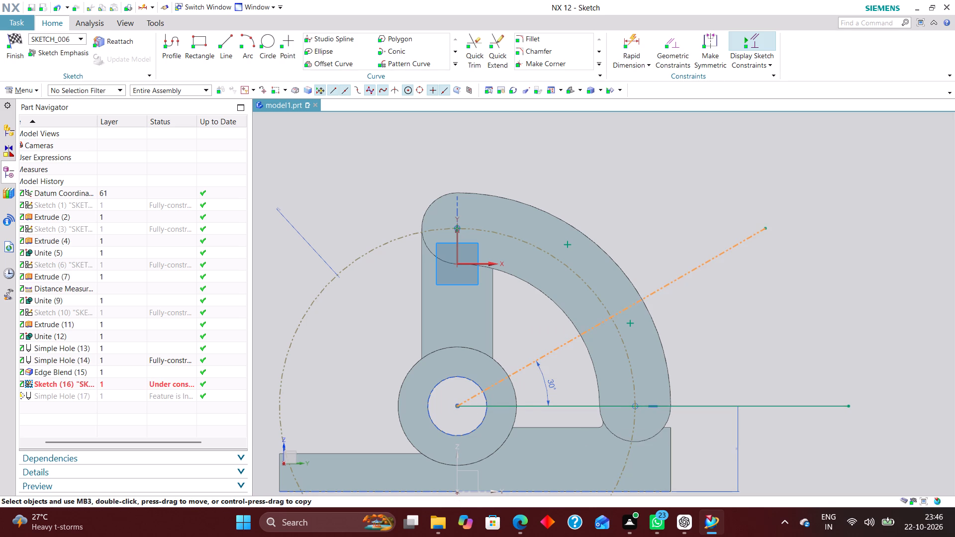
right_click_drag(573, 403, 598, 431)
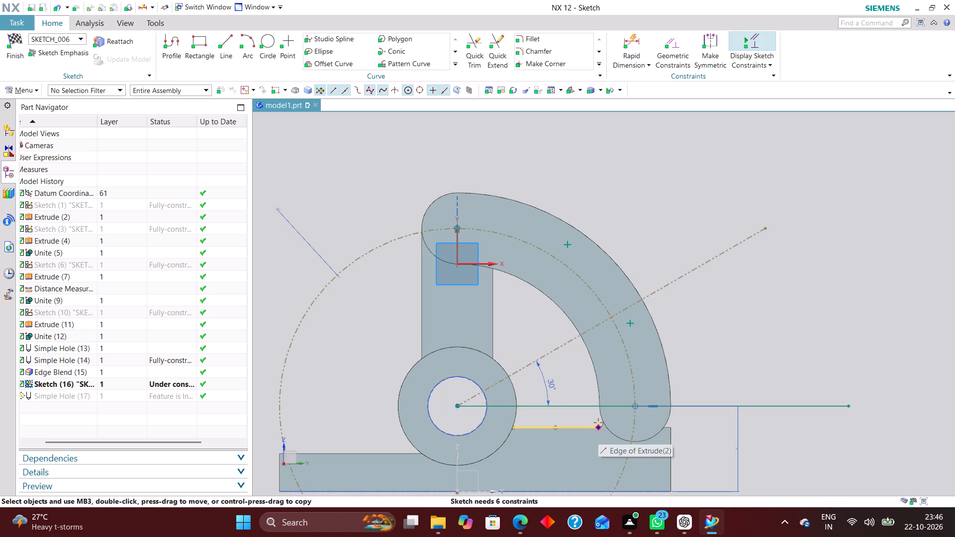
right_click_drag(578, 407, 592, 423)
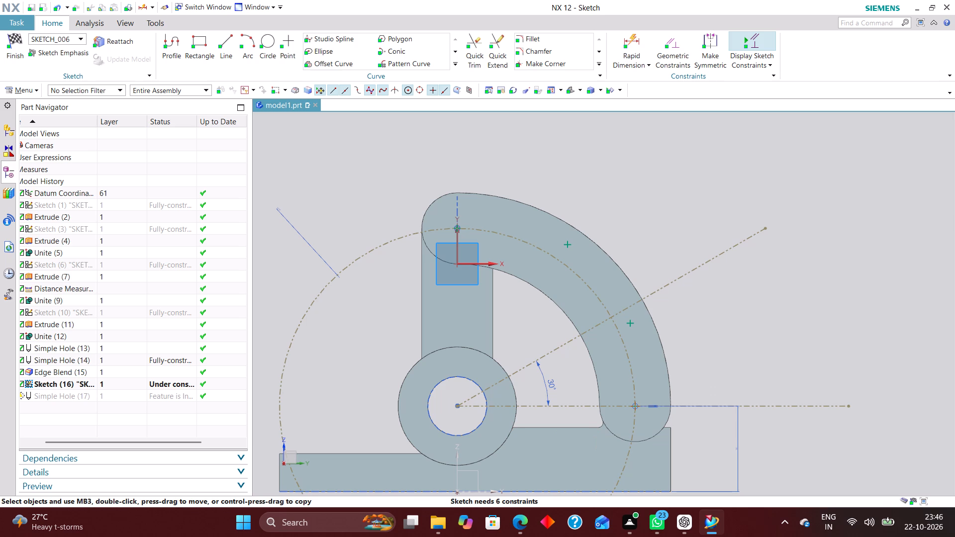
Constrain the sketch point nearest the 30° line to lie on both that line and the reference circle.
left_click(671, 44)
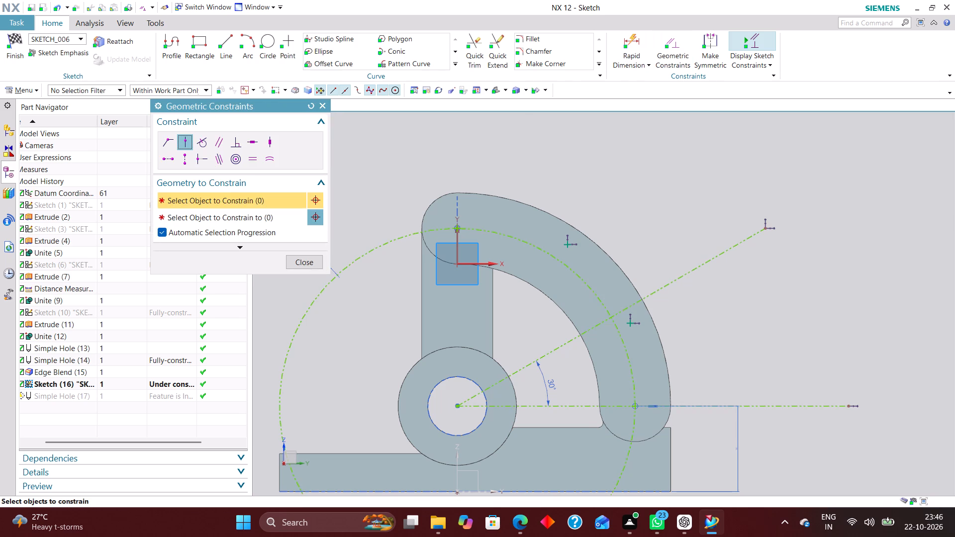
left_click(632, 324)
left_click(630, 306)
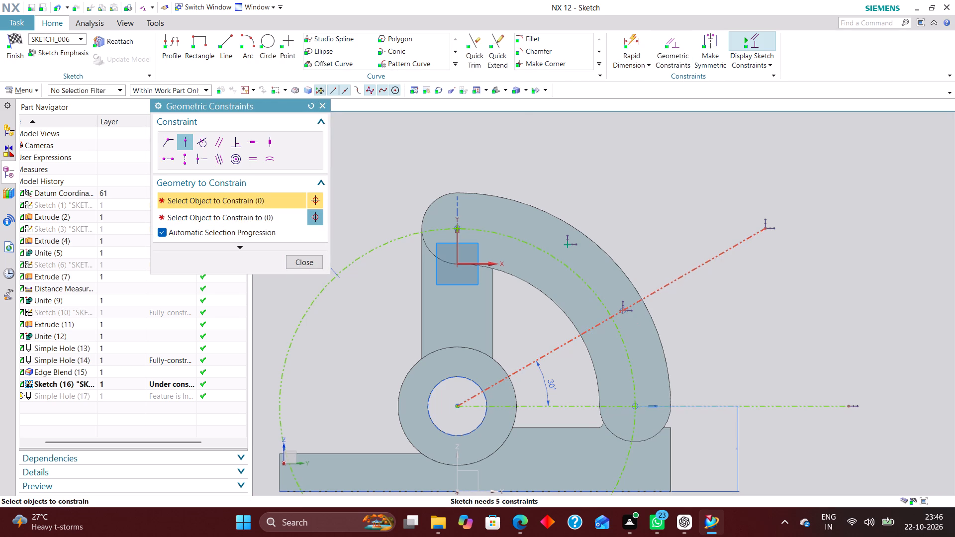
left_click(622, 309)
left_click(619, 337)
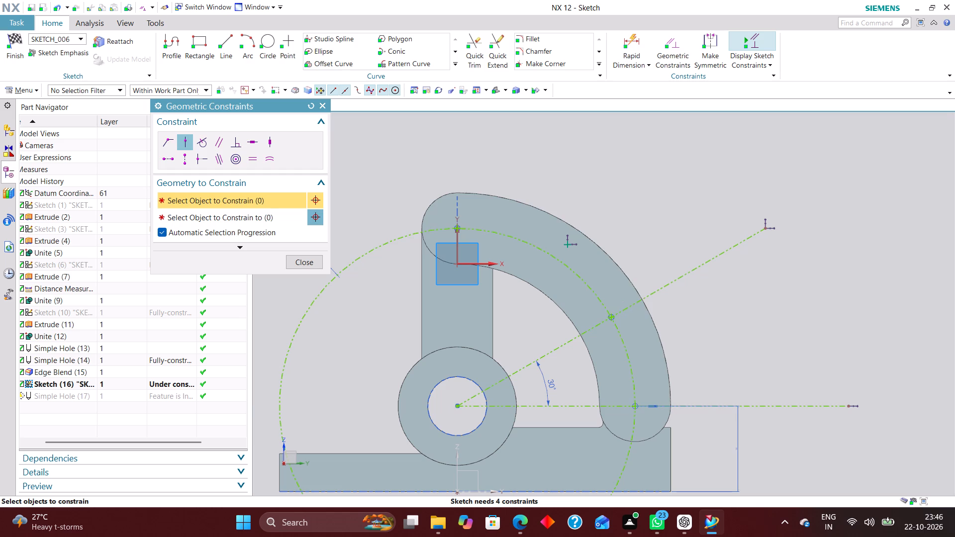
Trim off the parts of the 30° and horizontal reference lines that extend beyond the reference circle.
left_click(478, 50)
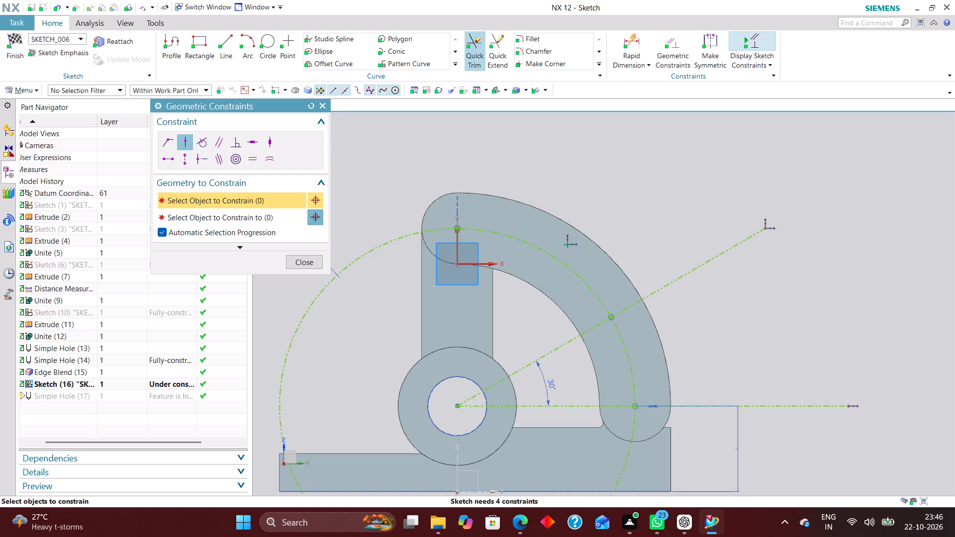
left_click(692, 268)
left_click(692, 404)
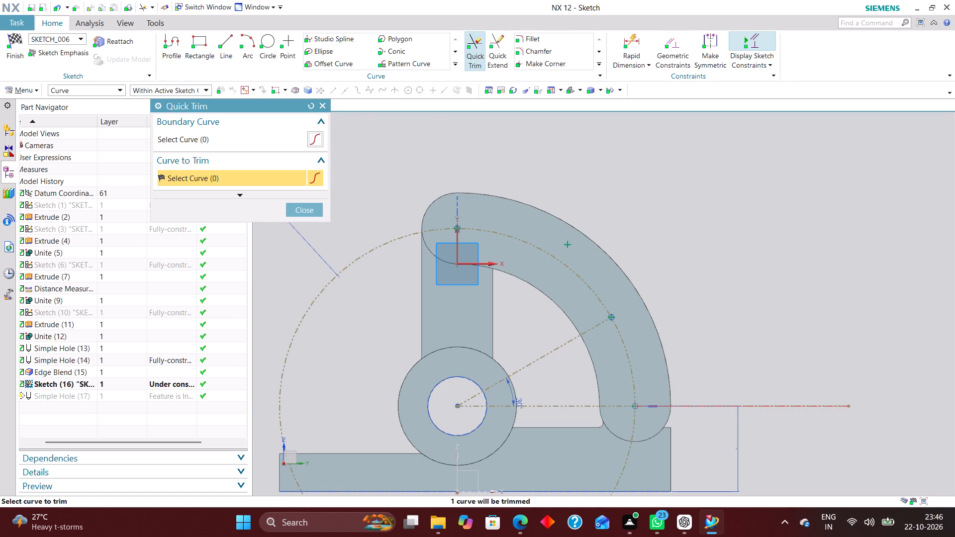
left_click(311, 212)
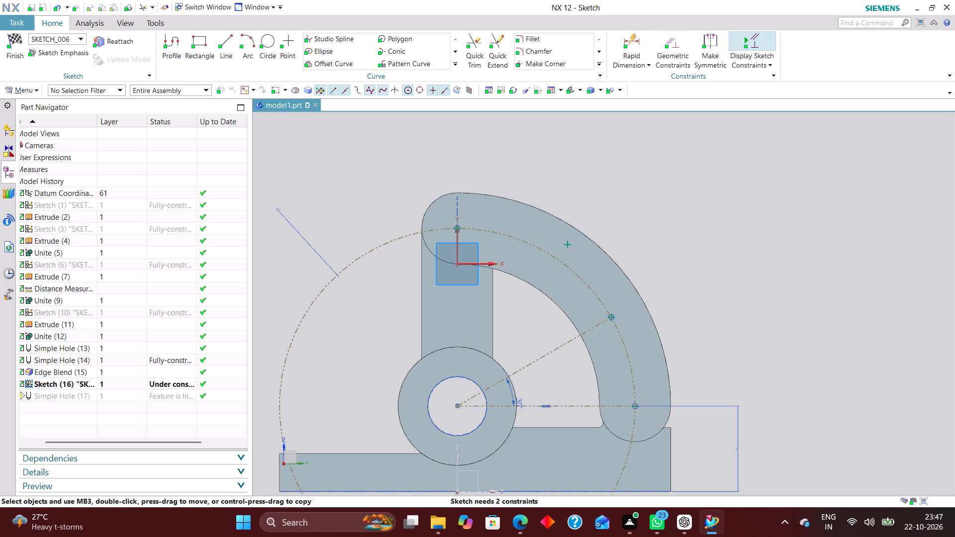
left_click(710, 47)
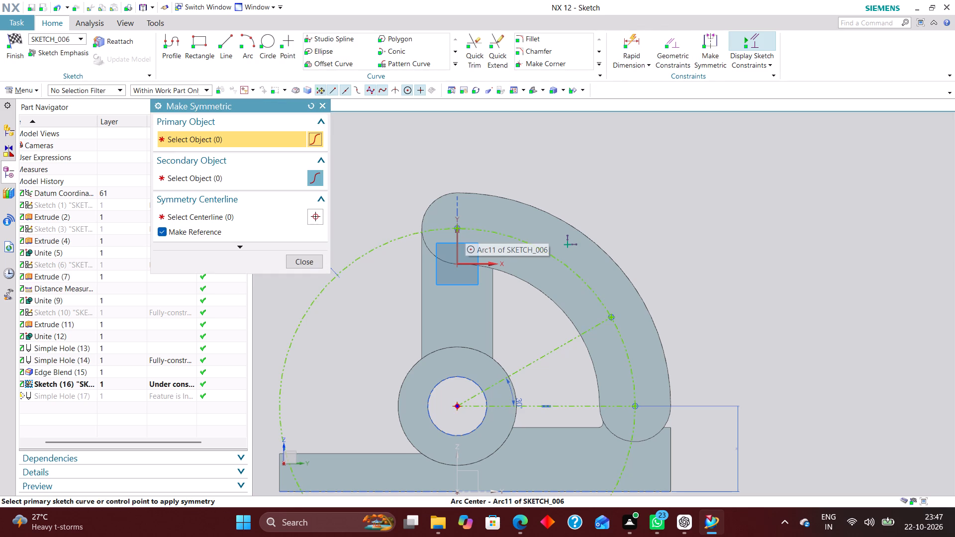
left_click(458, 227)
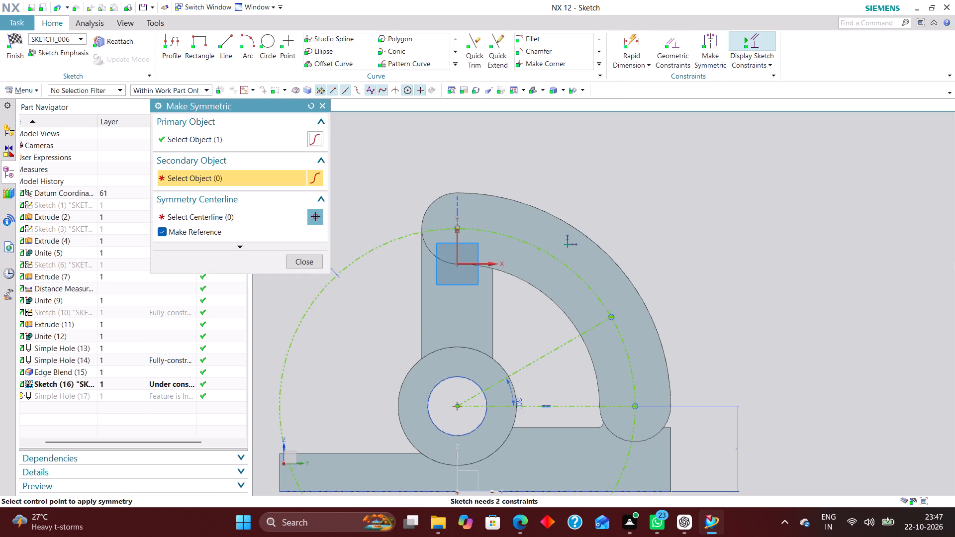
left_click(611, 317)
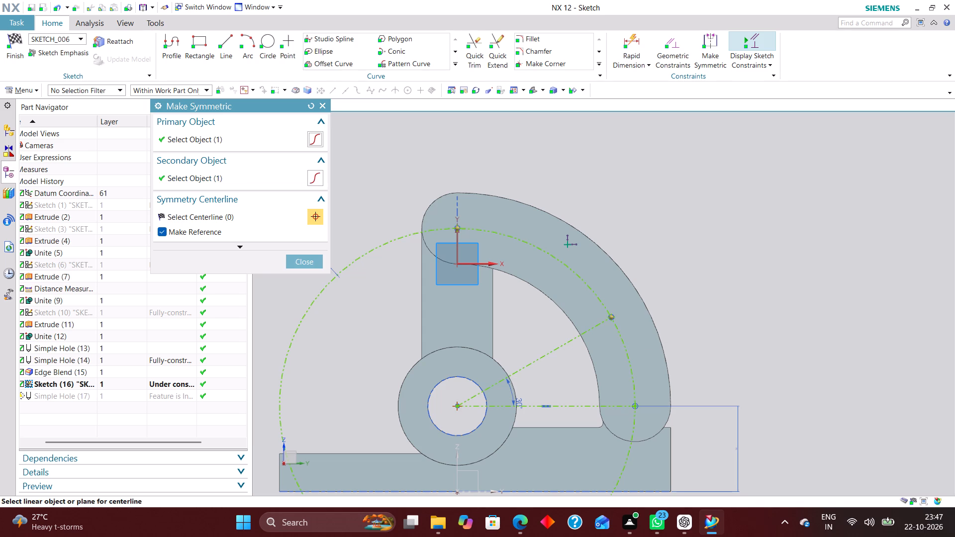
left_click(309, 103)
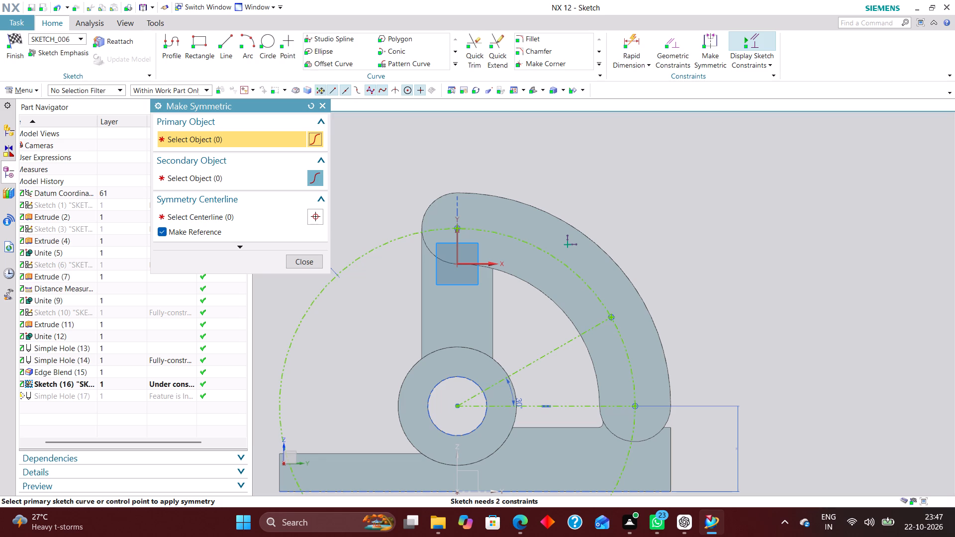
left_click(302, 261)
Sketch an inclined line from the hub centre to beyond the arch's outer edge, between the existing 30° line and the vertical.
left_click(222, 41)
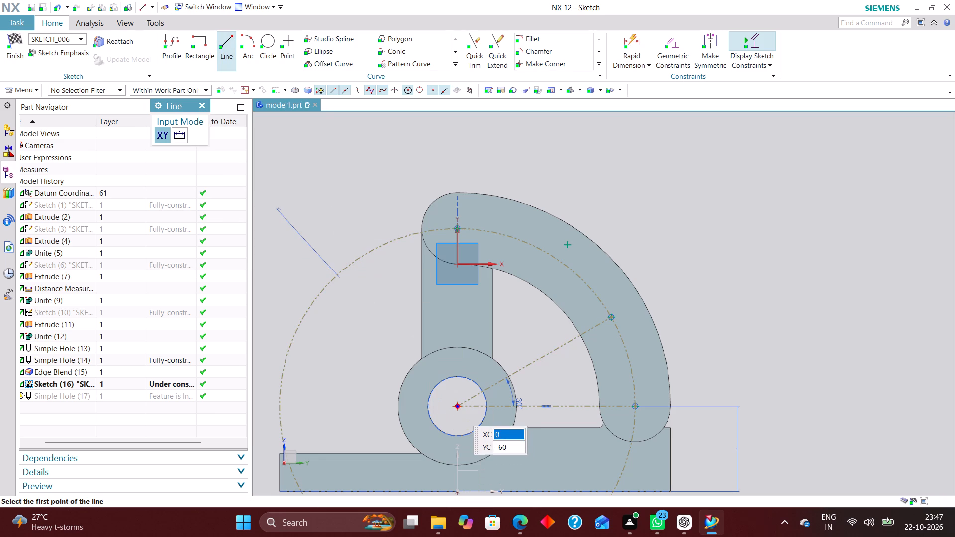
left_click(457, 407)
left_click(585, 161)
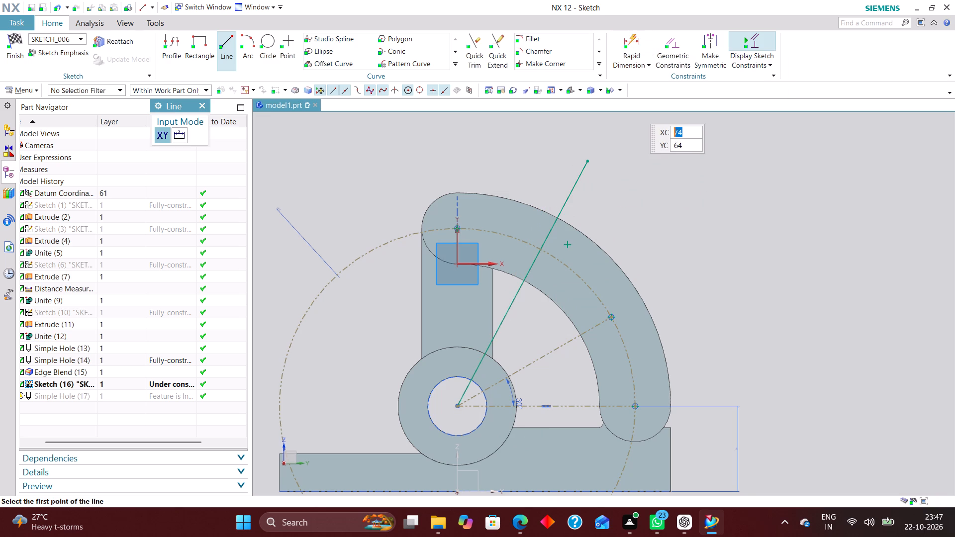
Add an angular dimension between the new inclined line and the vertical line at the arch's upper end, set to 30°.
left_click(628, 39)
left_click(456, 251)
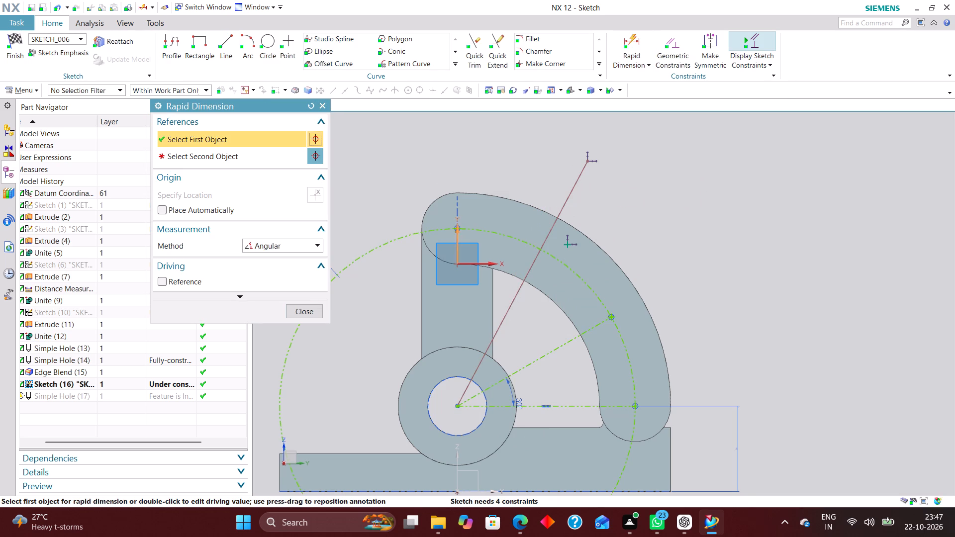
left_click(504, 314)
left_click(508, 173)
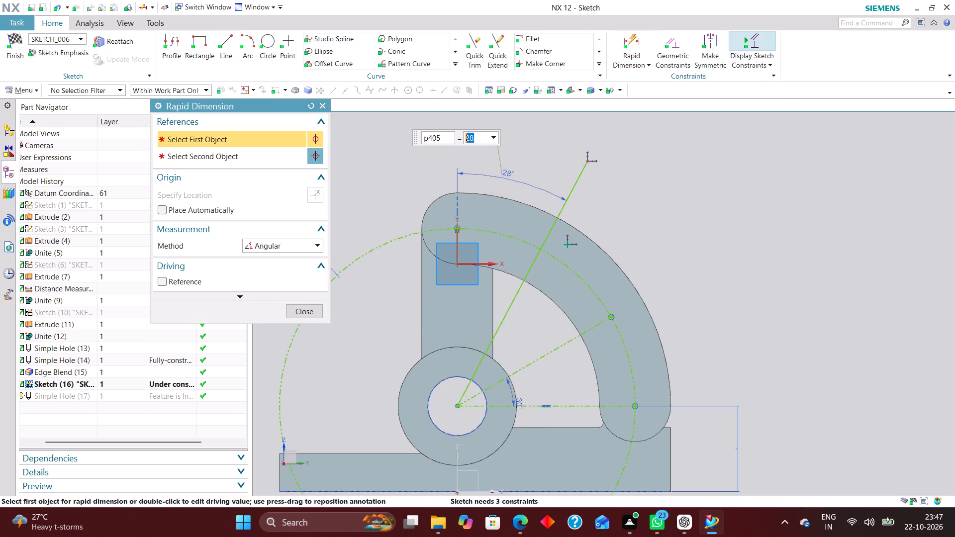
type("30")
key("Return")
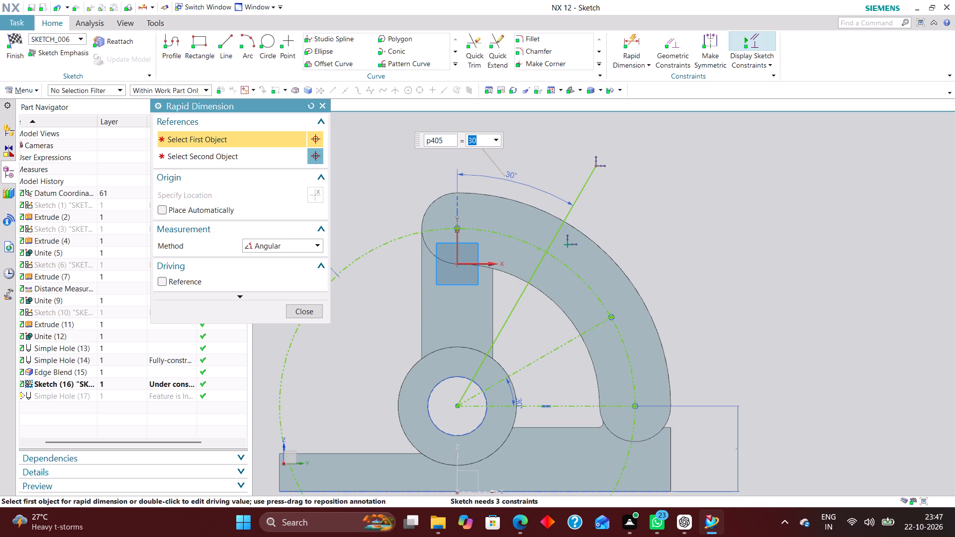
left_click(314, 313)
Convert the new inclined line to a reference line and trim off its part beyond the reference circle.
right_click_drag(584, 178, 588, 181)
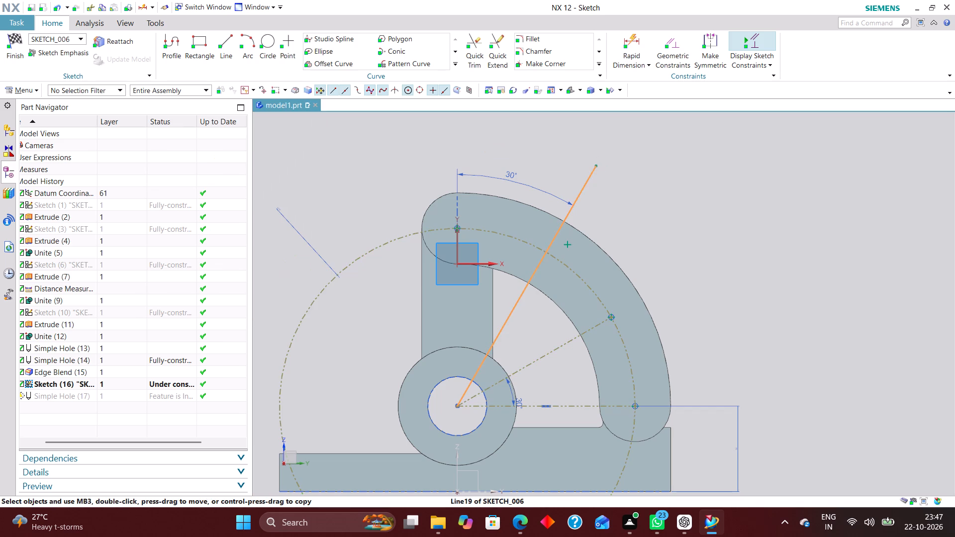
right_click_drag(588, 181, 633, 227)
right_click_drag(581, 187, 645, 252)
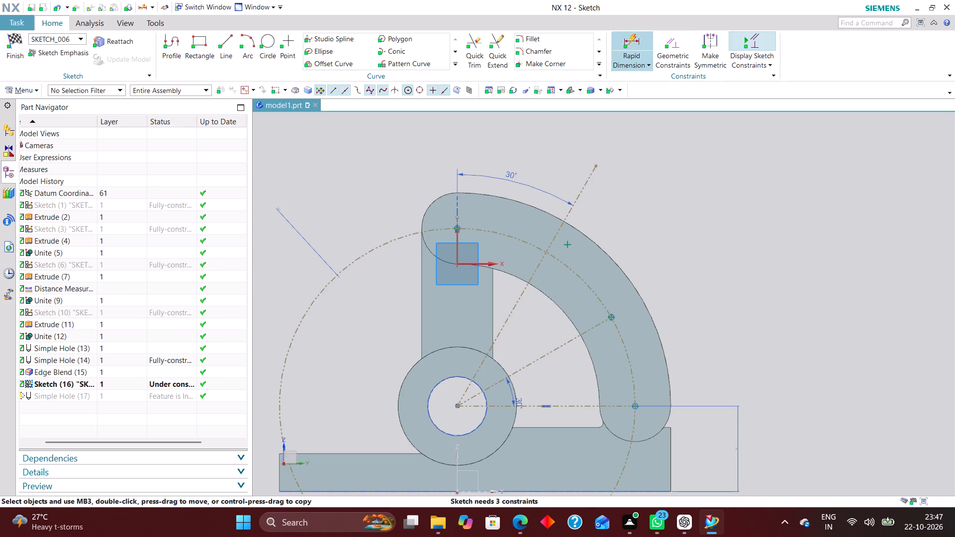
left_click(466, 57)
left_click(589, 181)
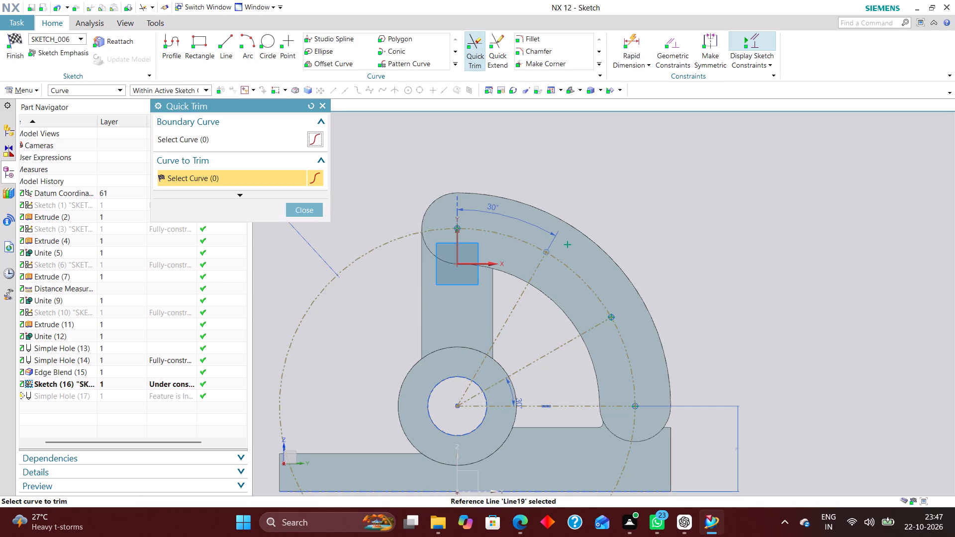
Constrain the remaining free sketch point to lie on both the steeper inclined reference line and the R75 reference circle.
left_click(681, 55)
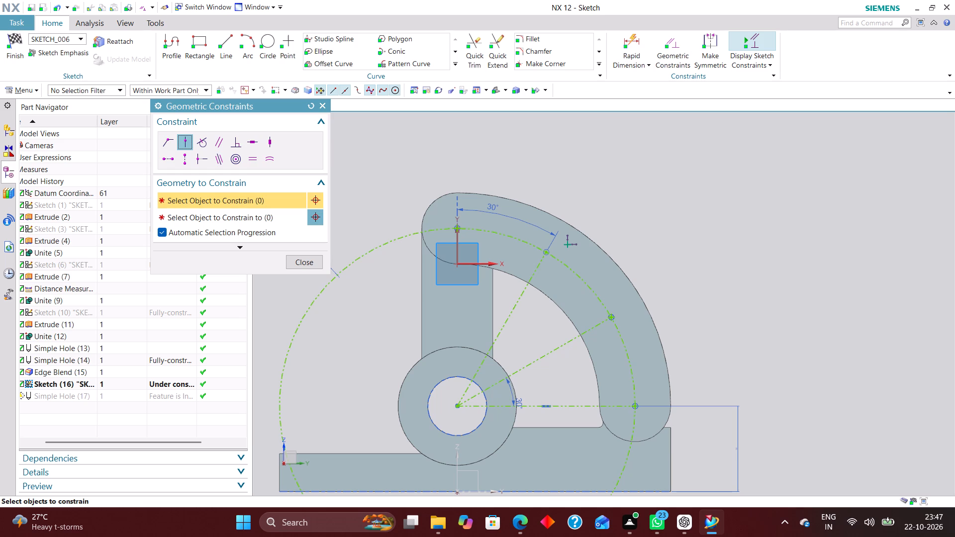
left_click(565, 245)
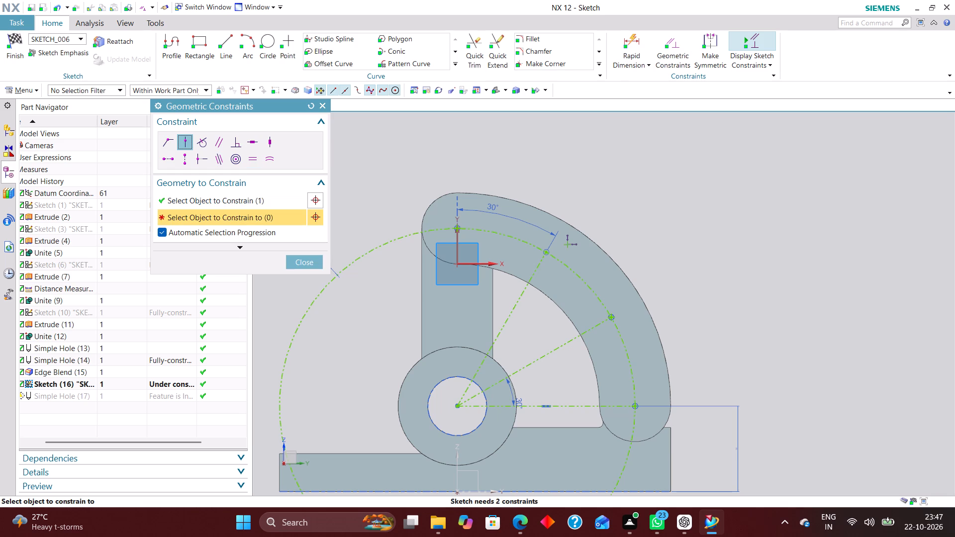
scroll(552, 246, "up", 3)
left_click(518, 292)
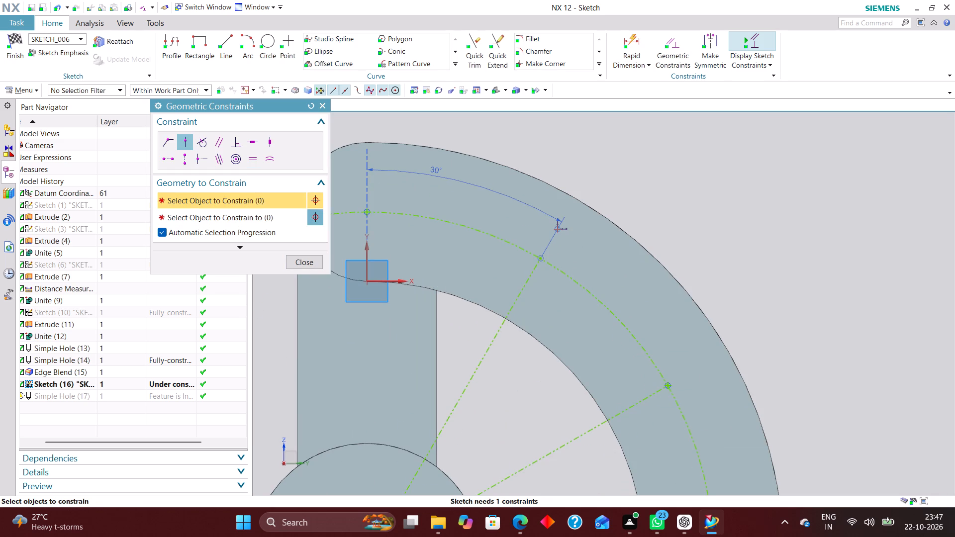
left_click(558, 227)
left_click(557, 271)
scroll(543, 237, "down", 2)
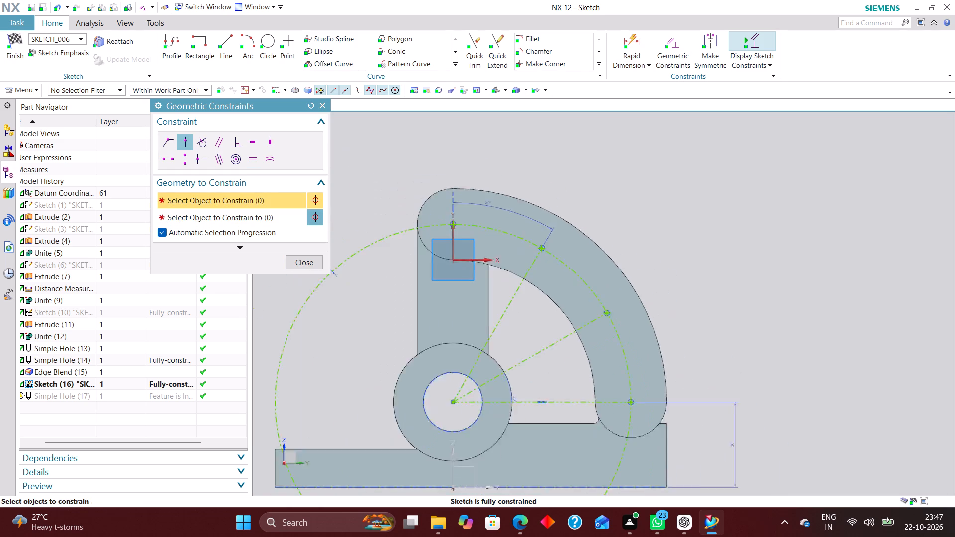
scroll(544, 237, "down", 2)
scroll(539, 287, "down", 1)
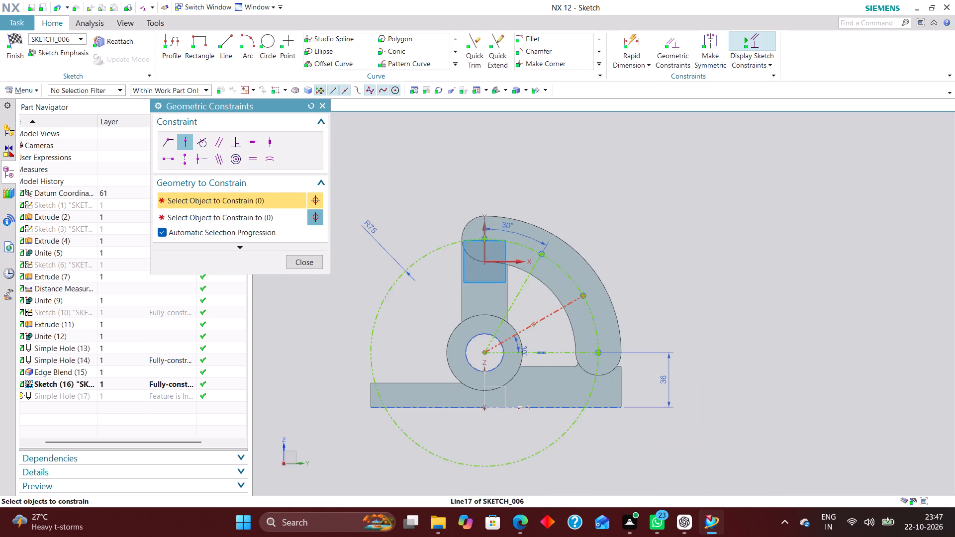
left_click(308, 264)
Finish the sketch and create simple 12 mm diameter holes through the body at the four arch points.
left_click(19, 39)
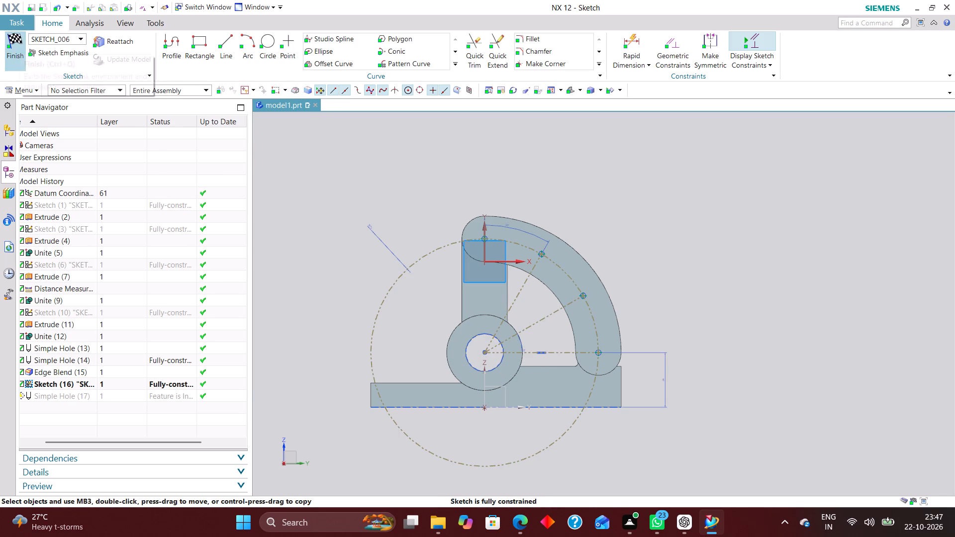
left_click(372, 277)
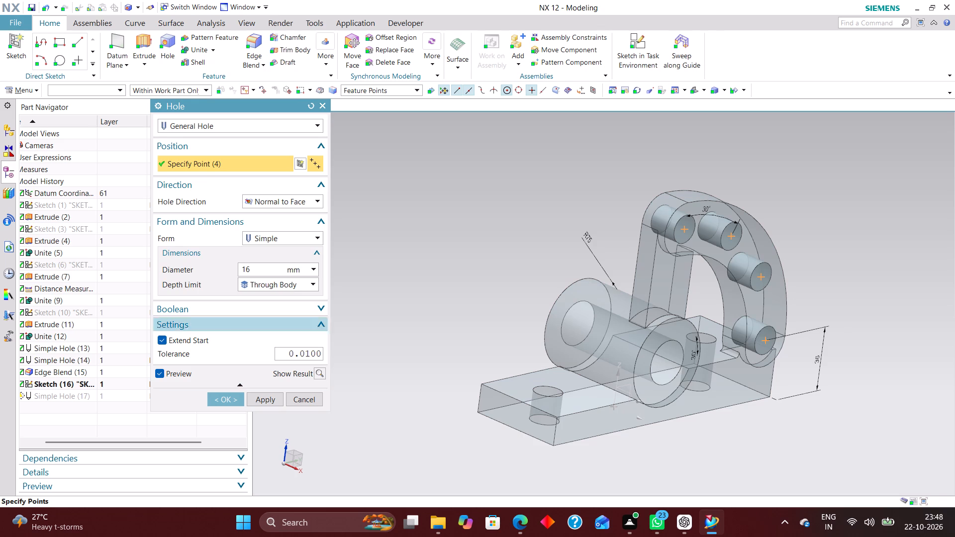
left_click_drag(257, 268, 223, 270)
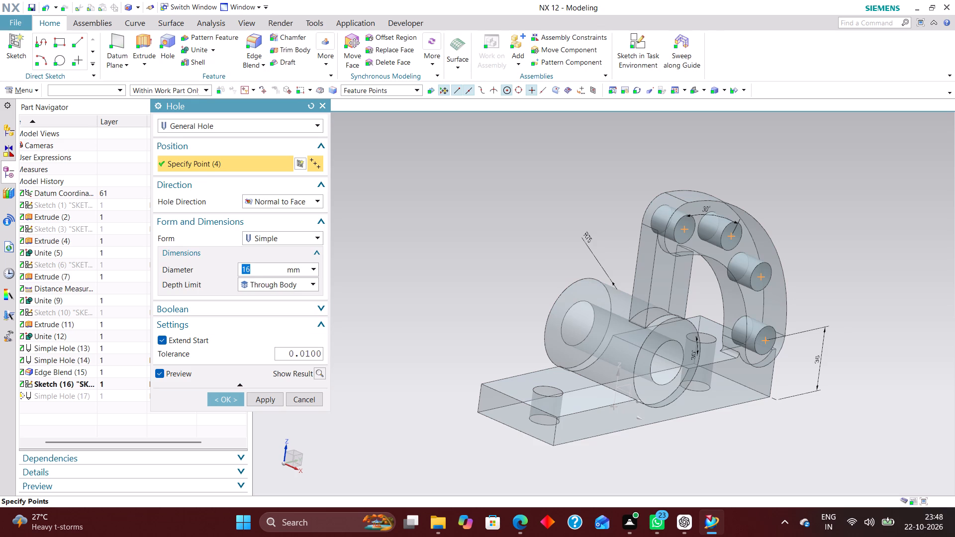
type("12")
key("Return")
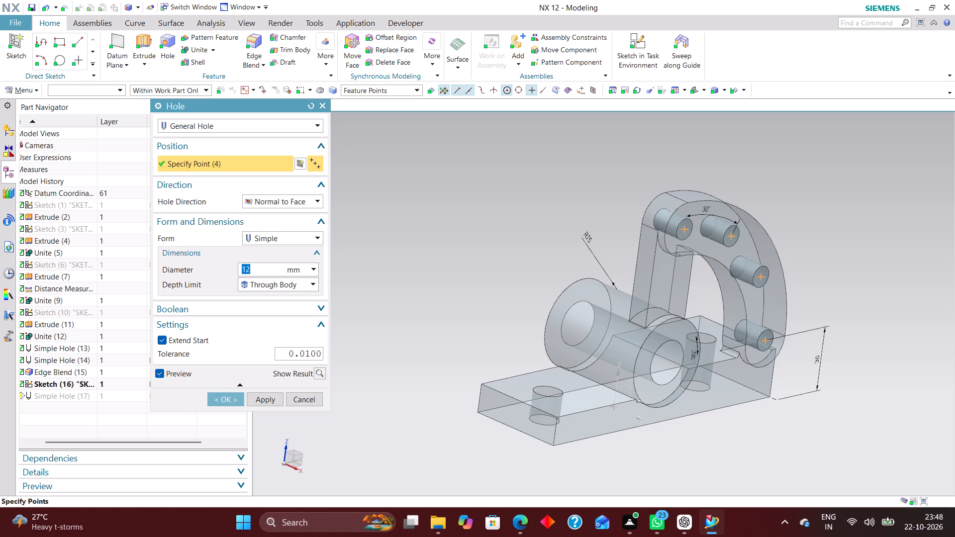
left_click(217, 399)
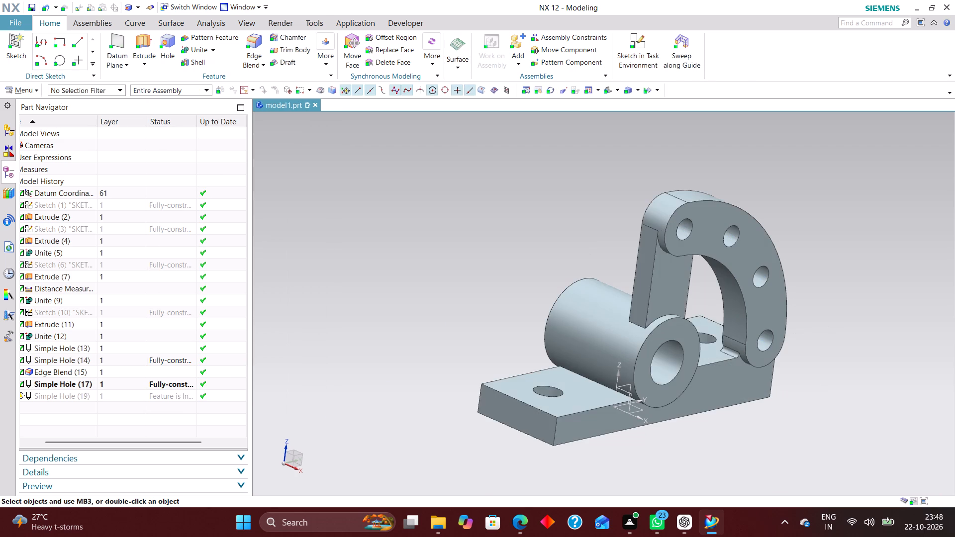
Delete the inactive Simple Hole (19) feature from the end of the model history.
middle_click_drag(783, 473, 783, 411)
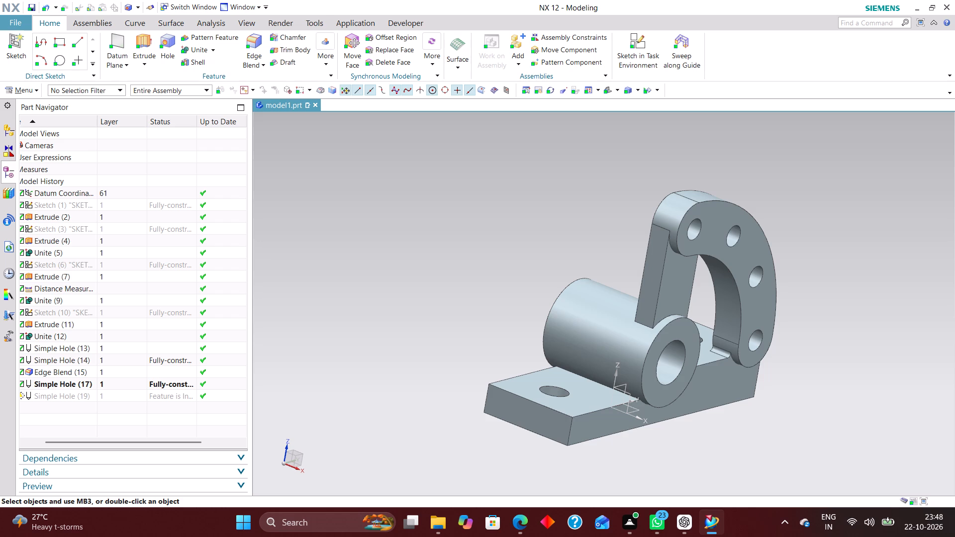
middle_click_drag(770, 440, 764, 440)
middle_click_drag(764, 440, 757, 439)
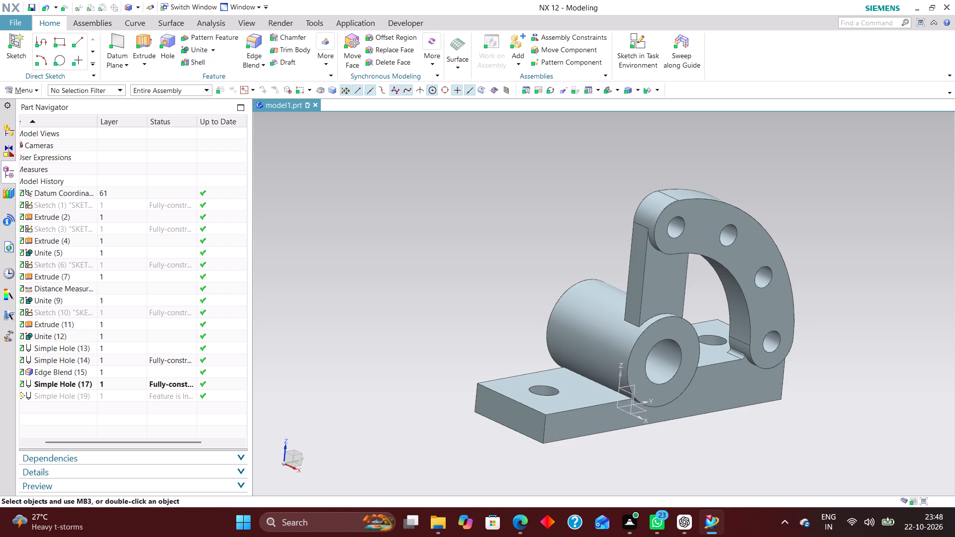
left_click(116, 399)
right_click(116, 399)
left_click(160, 410)
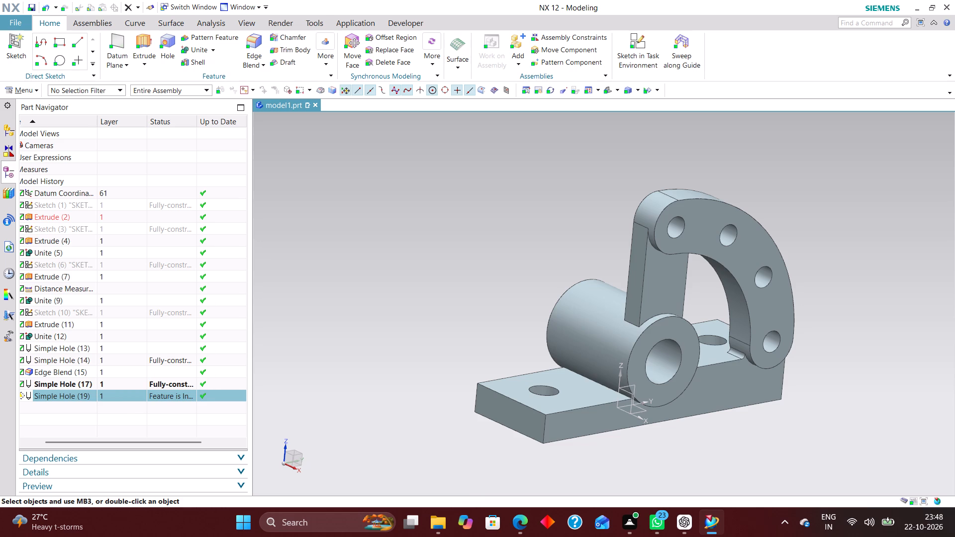
Create a new sketch on the YZ plane of the datum coordinate system.
left_click(650, 41)
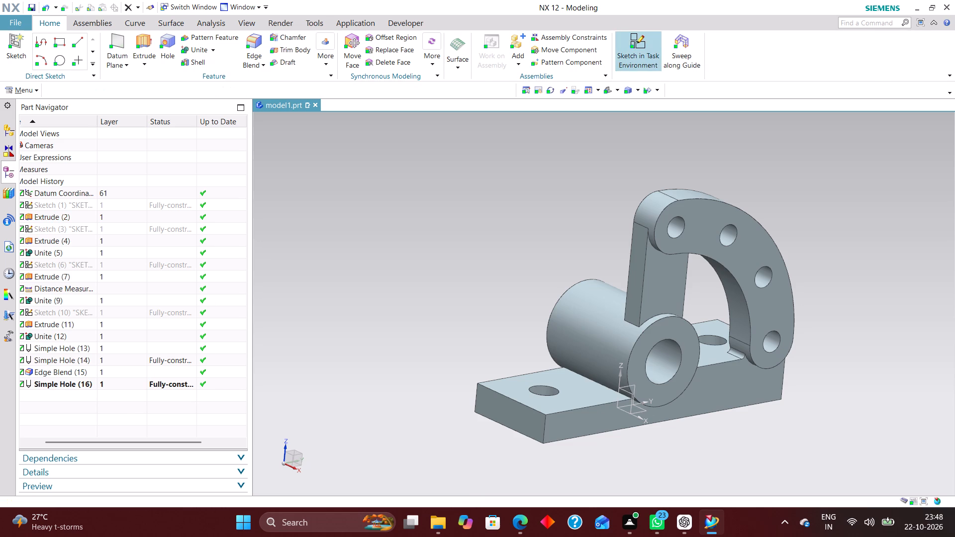
left_click(623, 386)
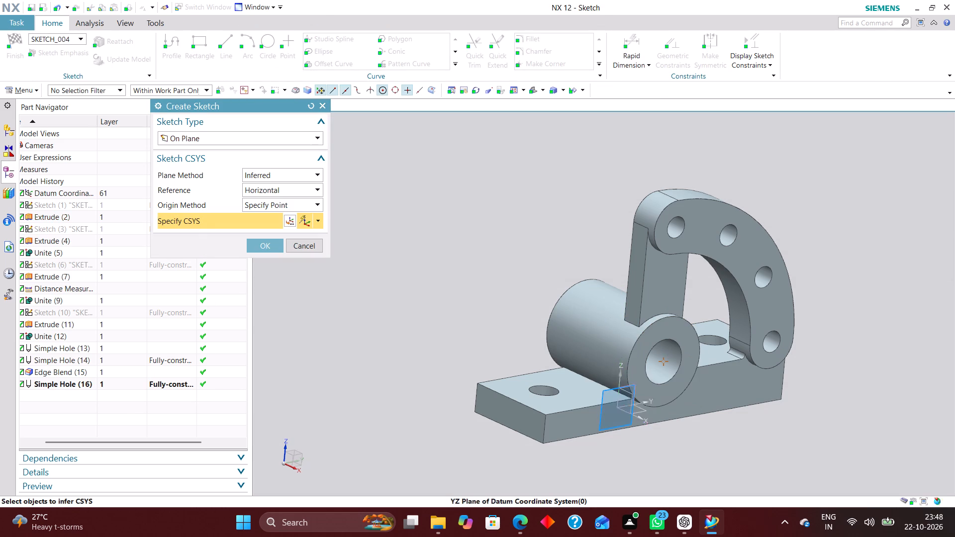
left_click(263, 249)
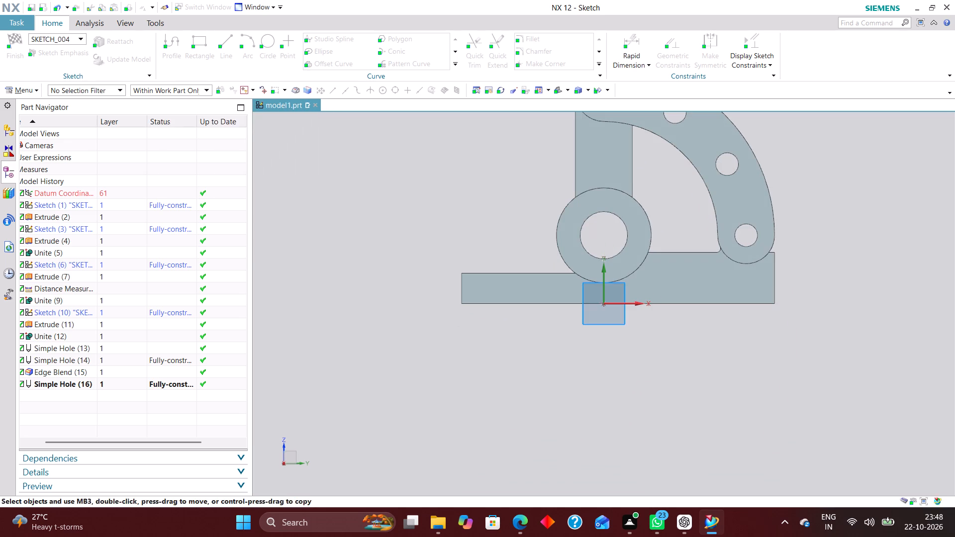
Sketch a rectangle about 60 mm wide across the hub, with its lower edge level with the bottom of the hub.
scroll(551, 264, "up", 3)
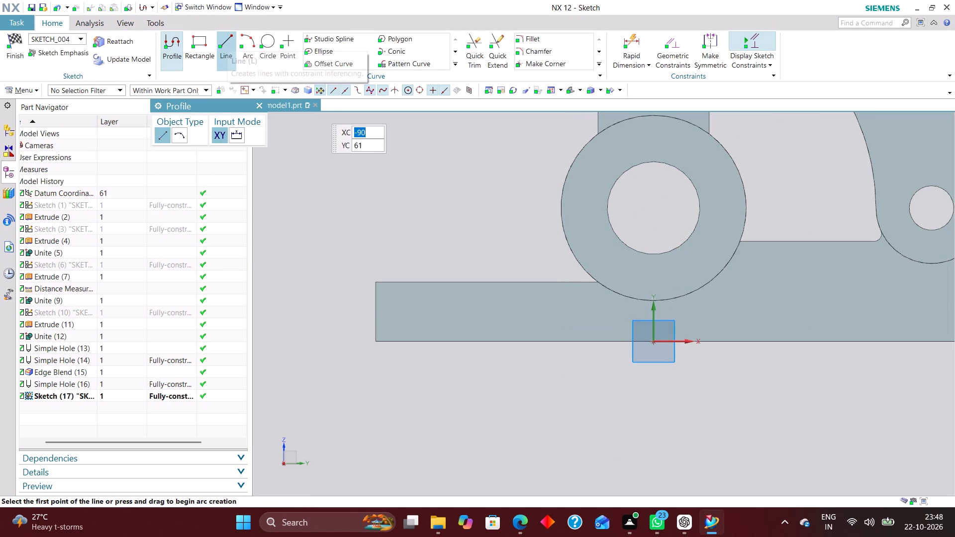
left_click(195, 39)
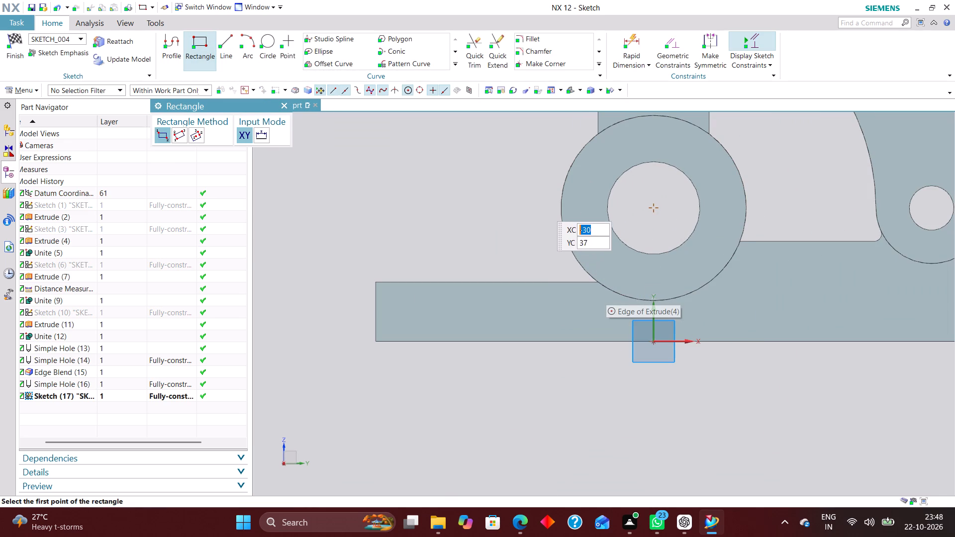
left_click(541, 200)
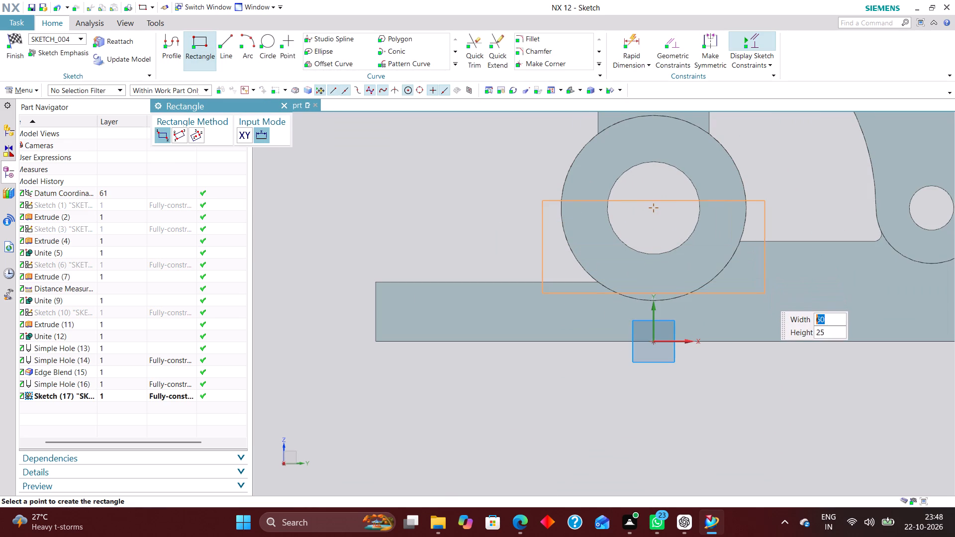
left_click(763, 302)
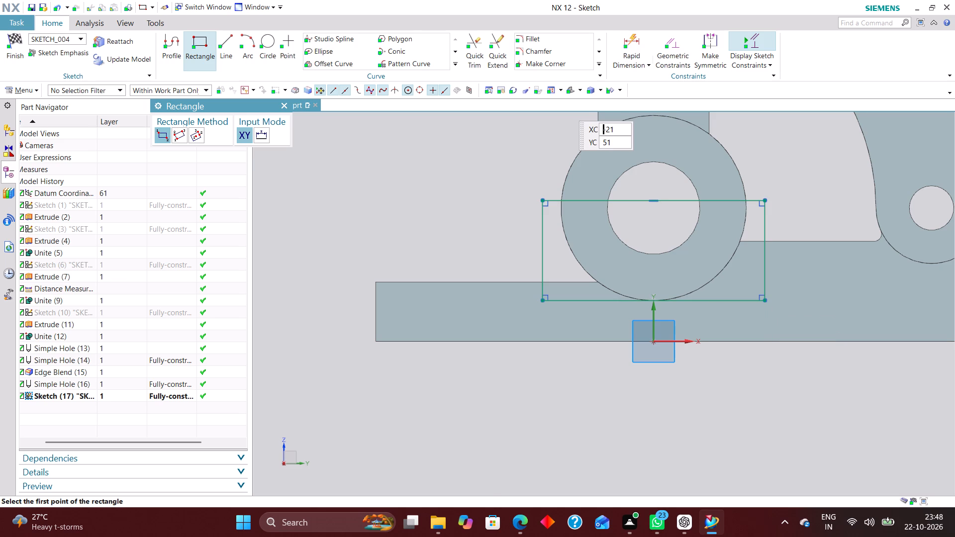
Add an inferred dimension to the width of the rectangle across the hub and set it to 50 mm.
left_click(629, 37)
left_click(670, 201)
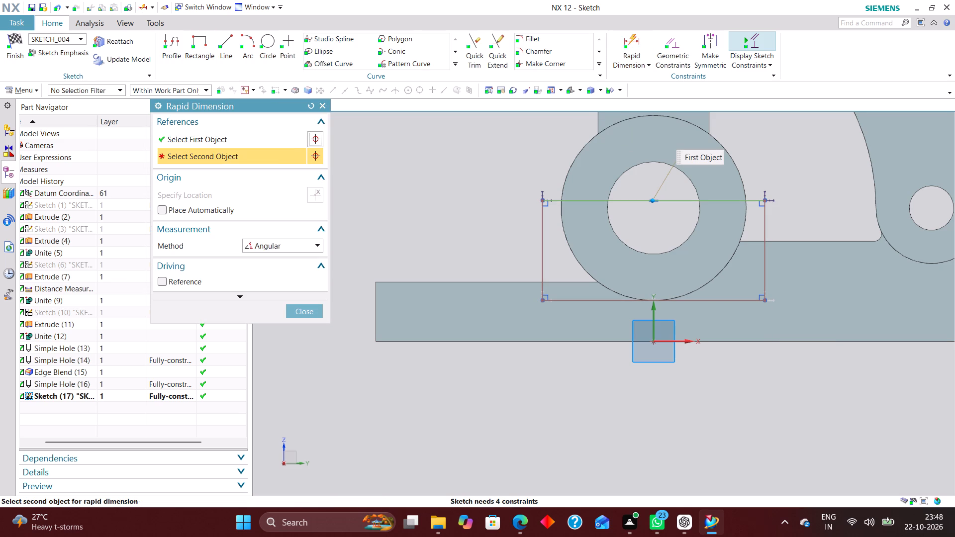
left_click(294, 253)
left_click(300, 250)
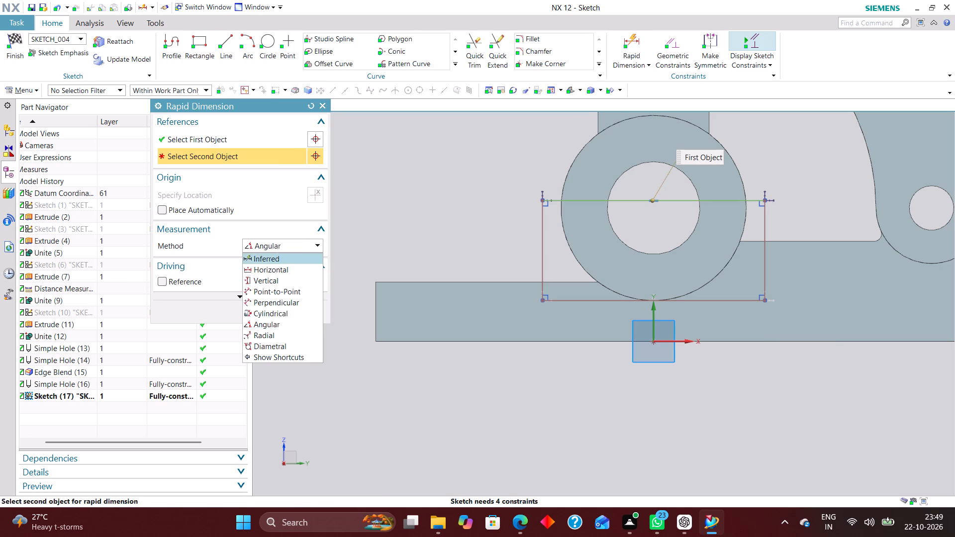
left_click(300, 262)
scroll(505, 328, "down", 2)
scroll(642, 268, "up", 1)
left_click(602, 241)
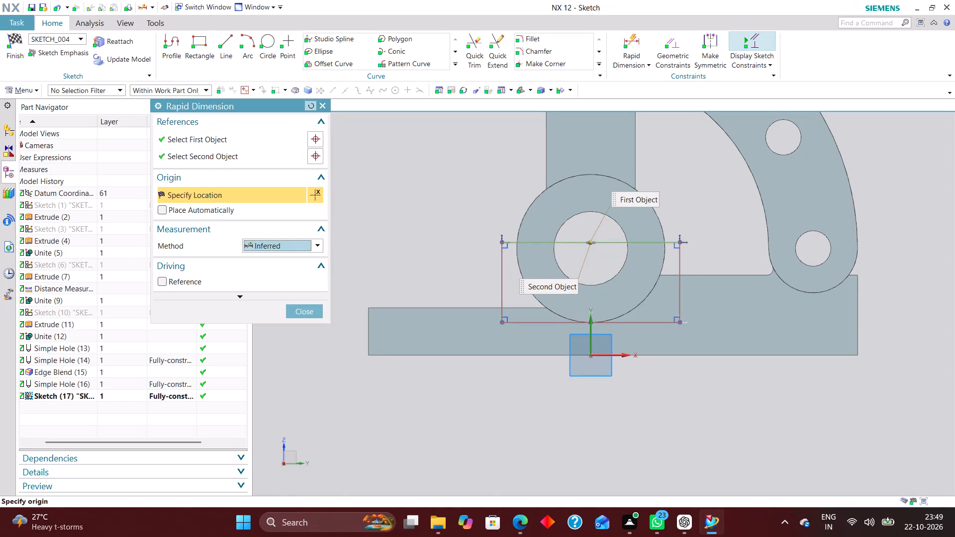
left_click(309, 108)
left_click(608, 241)
left_click(597, 146)
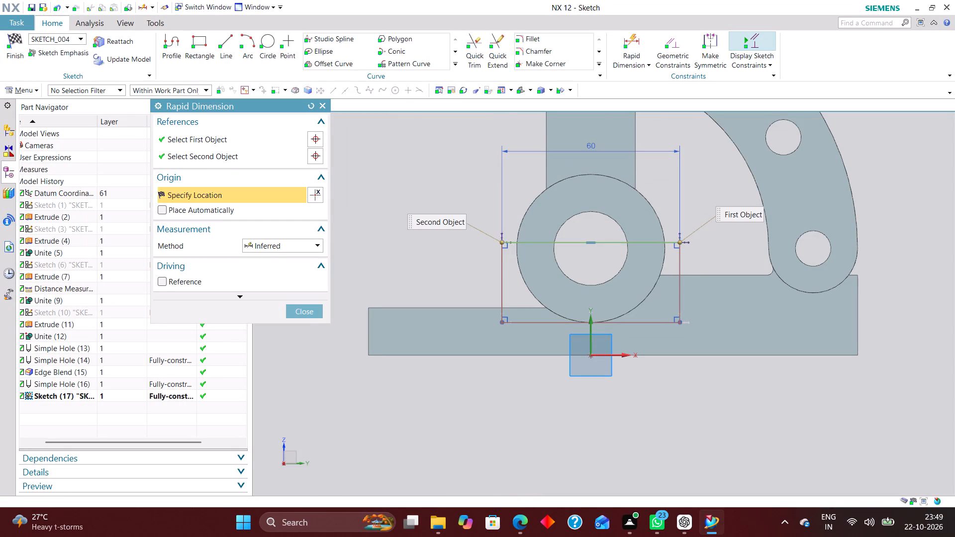
type("50")
key("Return")
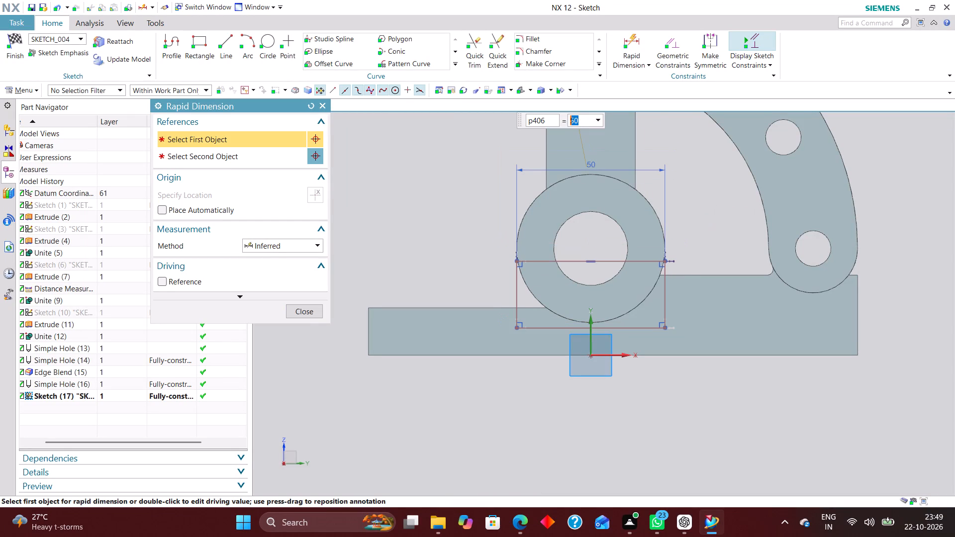
Constrain the midpoint of the rectangle's upper edge onto the sketch's vertical axis.
left_click(670, 40)
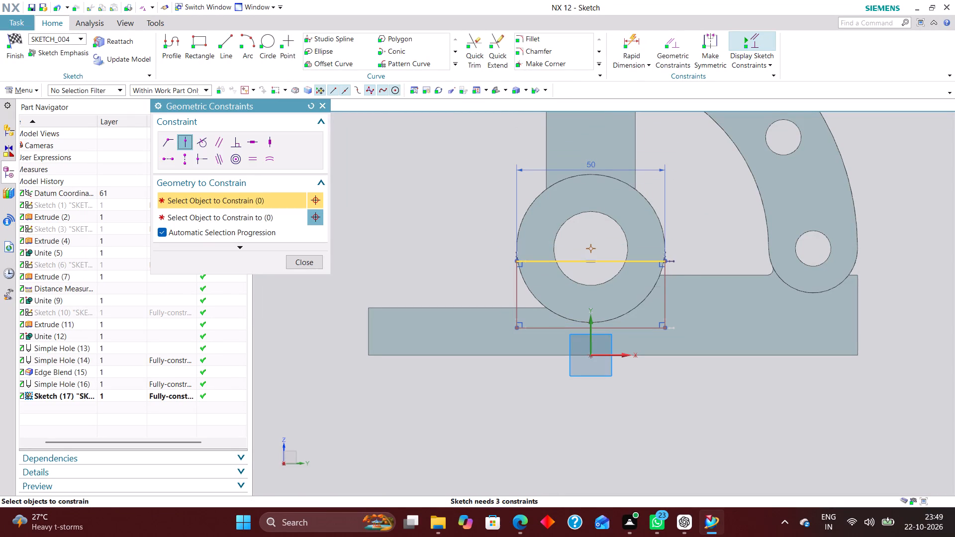
left_click(592, 260)
left_click(590, 333)
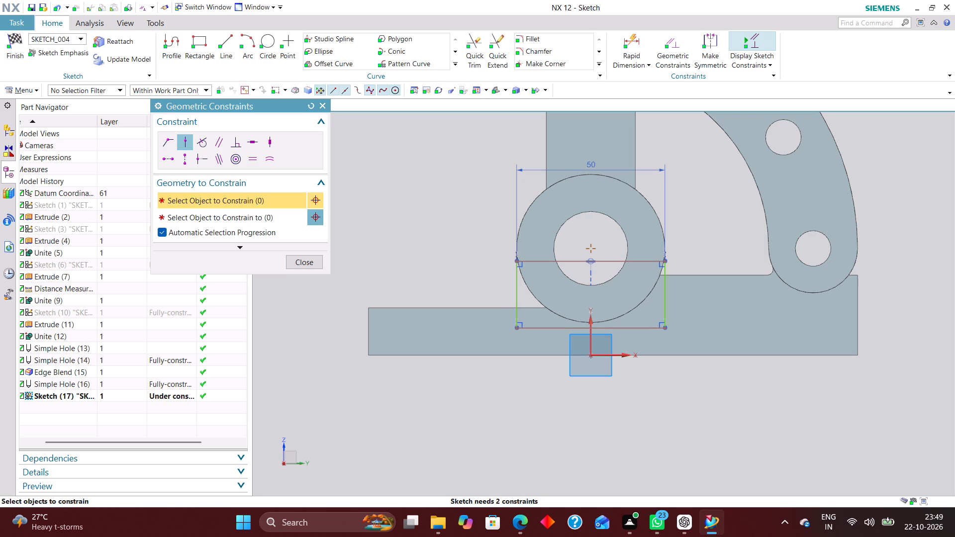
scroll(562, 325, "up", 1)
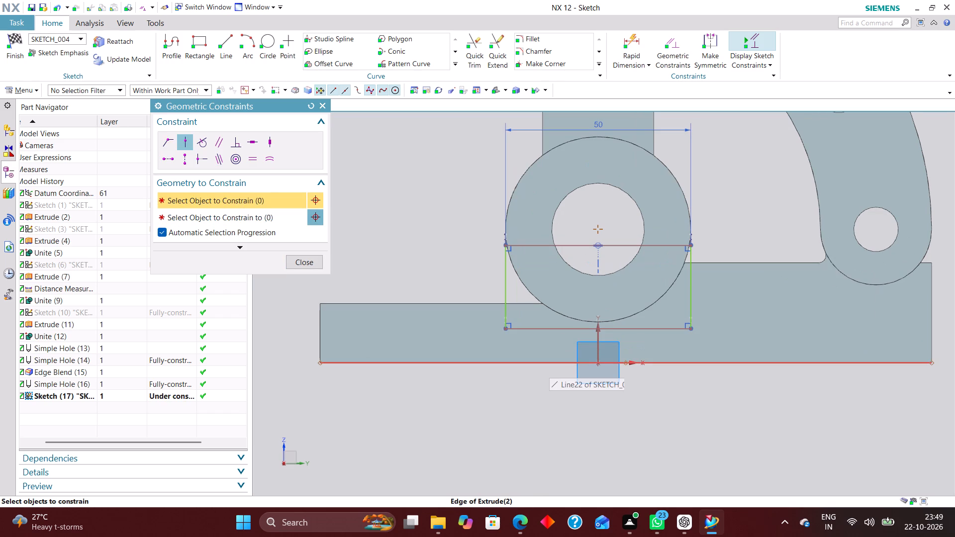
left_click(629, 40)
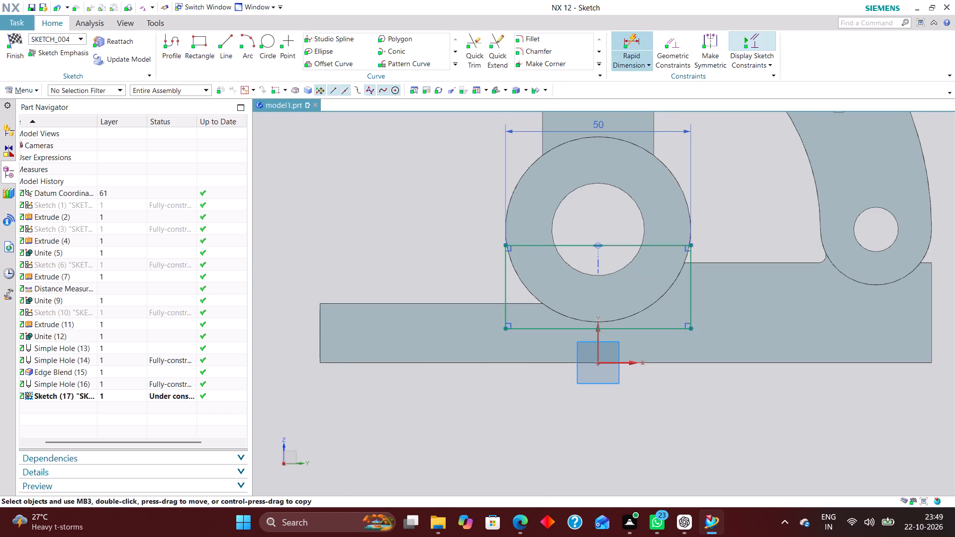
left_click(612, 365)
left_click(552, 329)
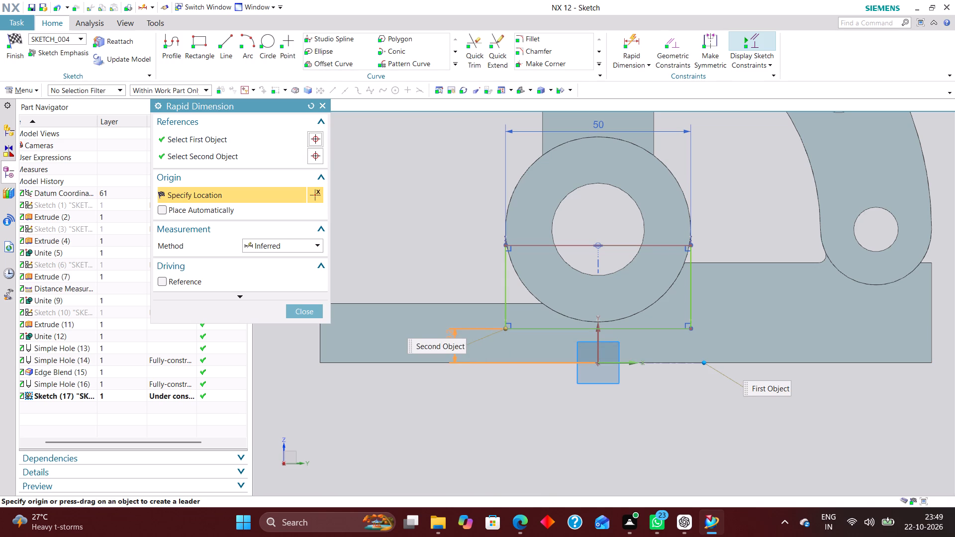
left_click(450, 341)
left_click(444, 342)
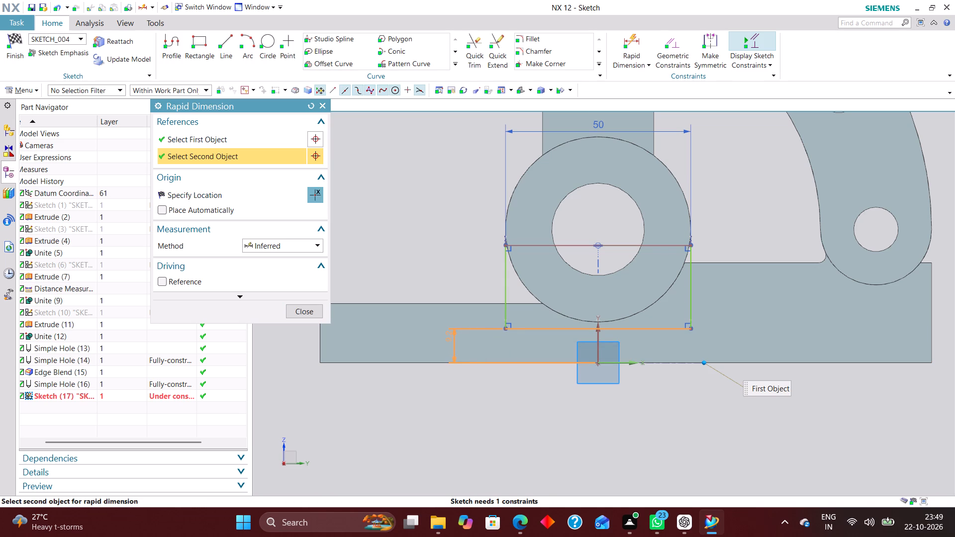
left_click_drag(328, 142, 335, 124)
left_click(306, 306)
Dimension the rectangle's lower edge 16 mm above the sketch's horizontal axis.
left_click(637, 43)
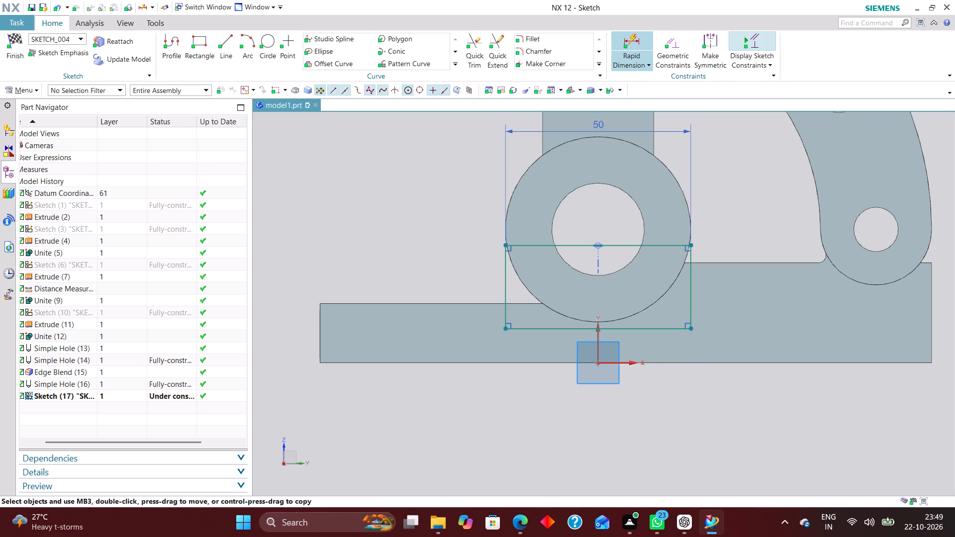
left_click(618, 363)
left_click(548, 329)
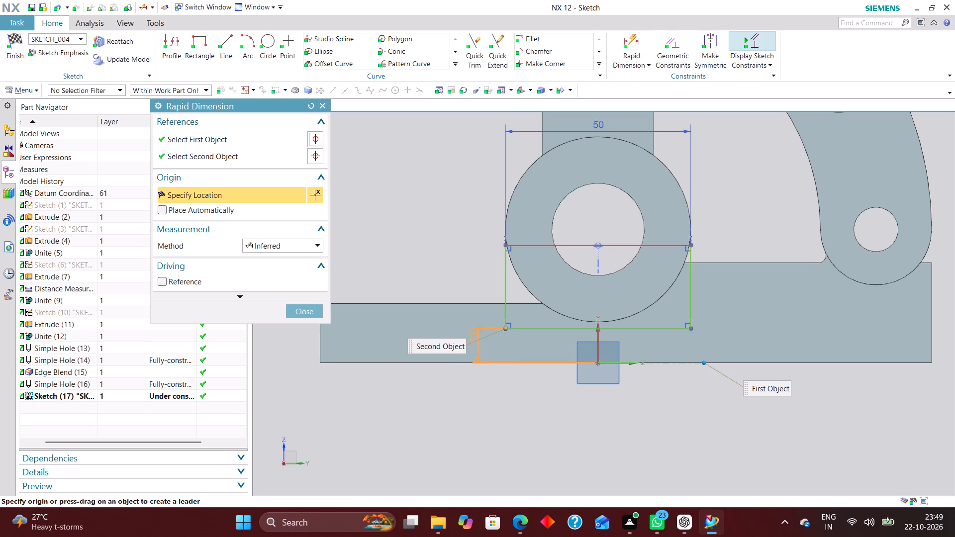
left_click(547, 347)
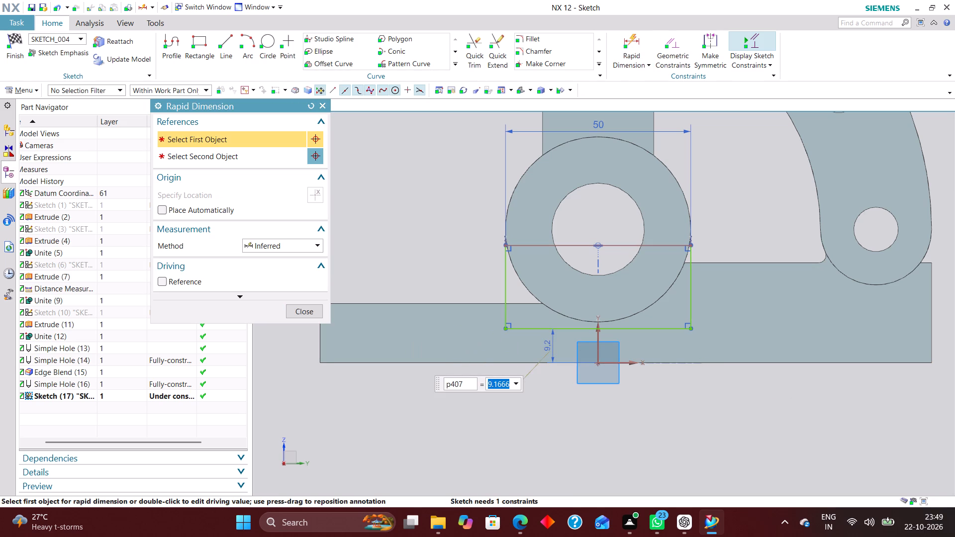
type("15")
key("Return")
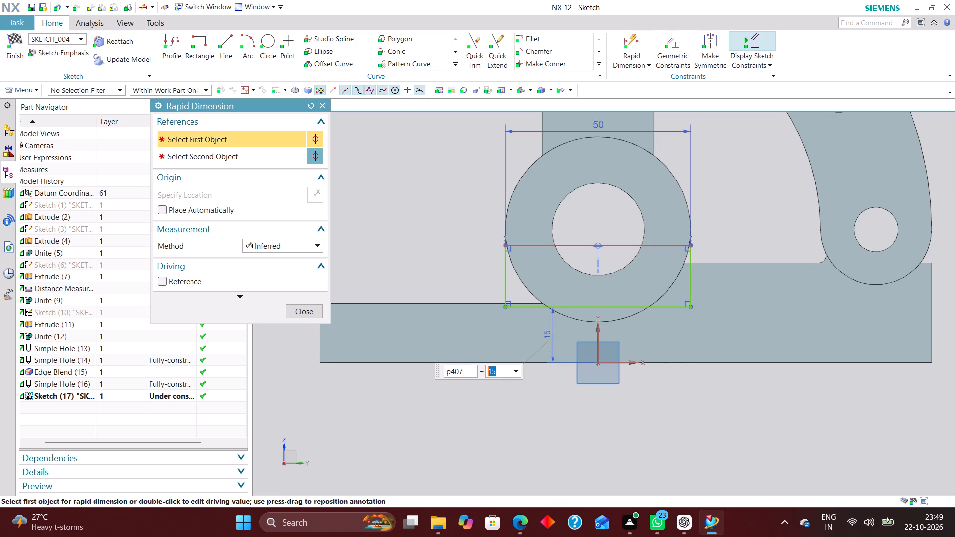
type("16")
key("Return")
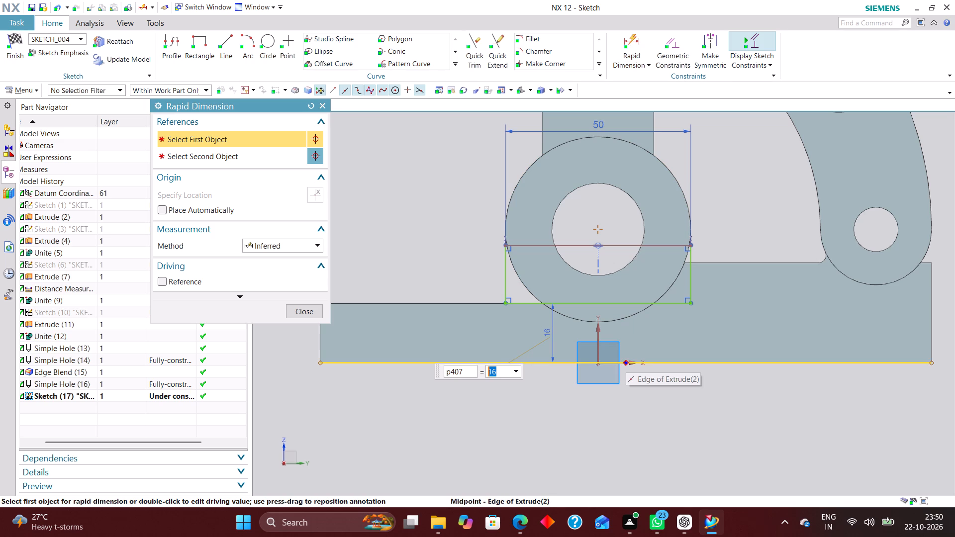
Dimension the rectangle's upper edge 36 mm above the sketch's horizontal axis and finish the sketch.
left_click(610, 365)
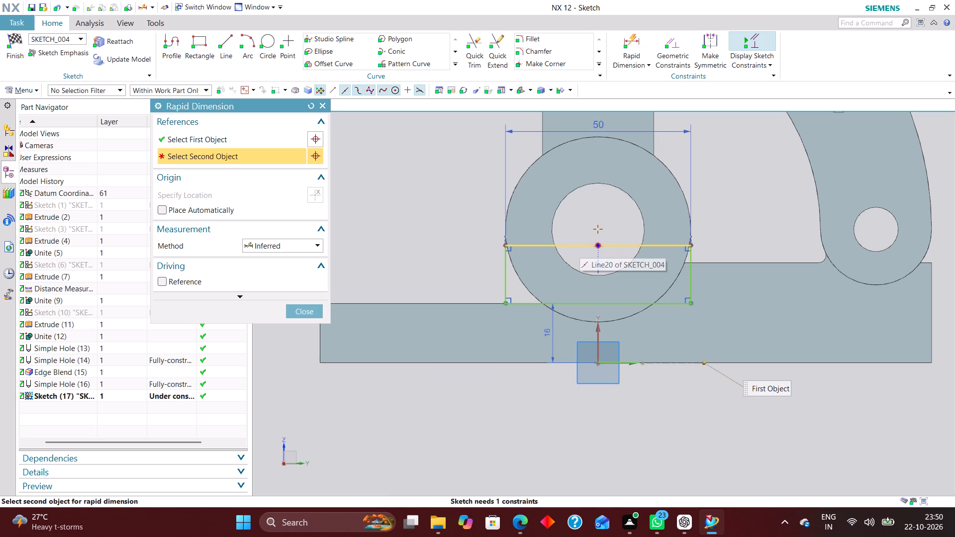
left_click(579, 245)
left_click(442, 277)
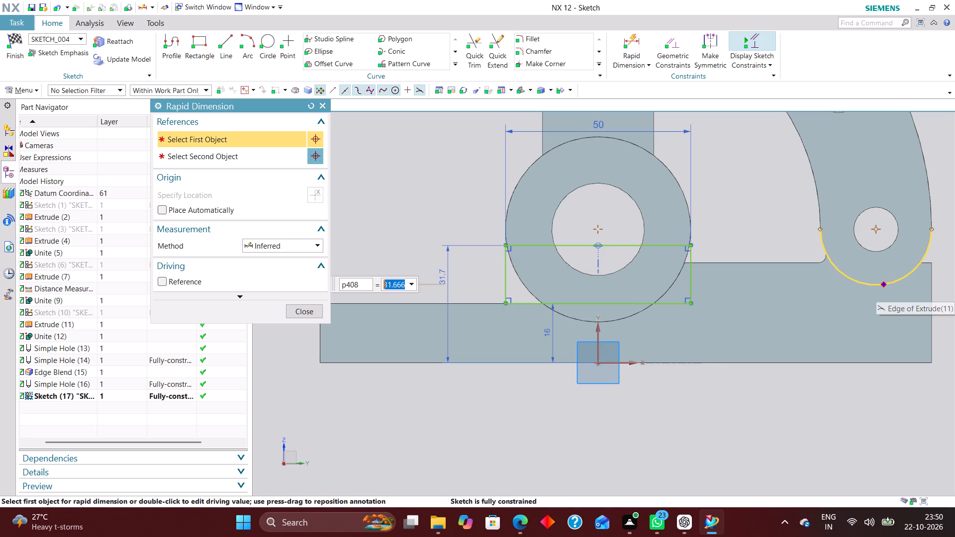
type("36")
key("Return")
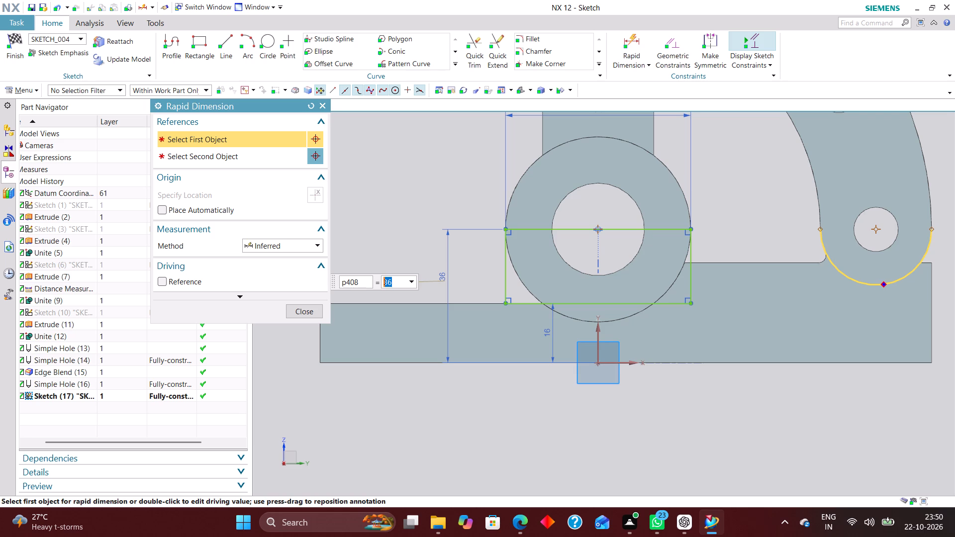
type("27")
key("Return")
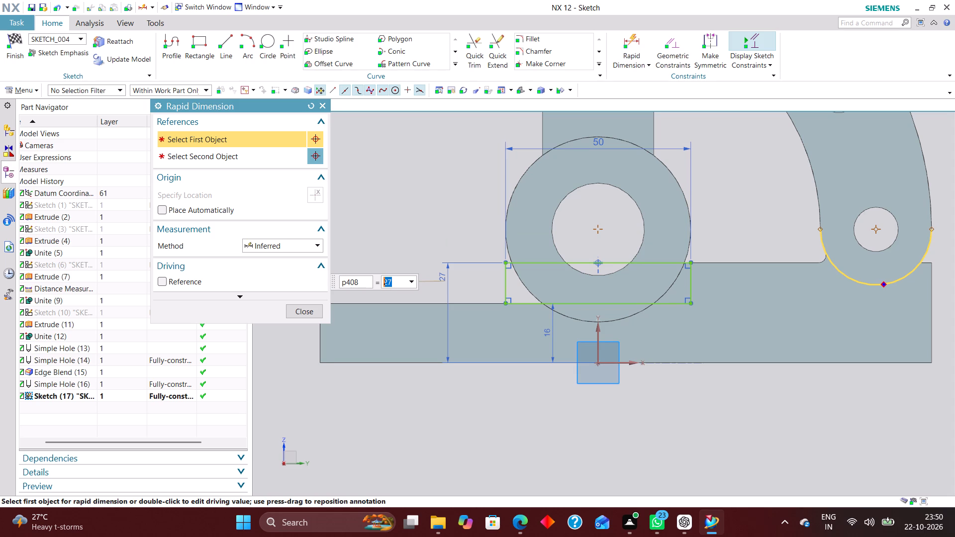
type("36")
key("Return")
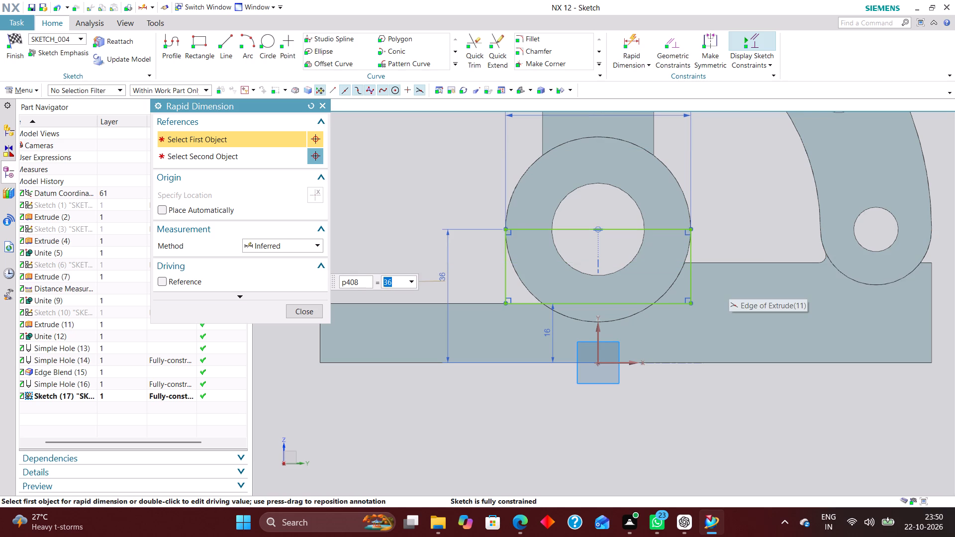
left_click(303, 315)
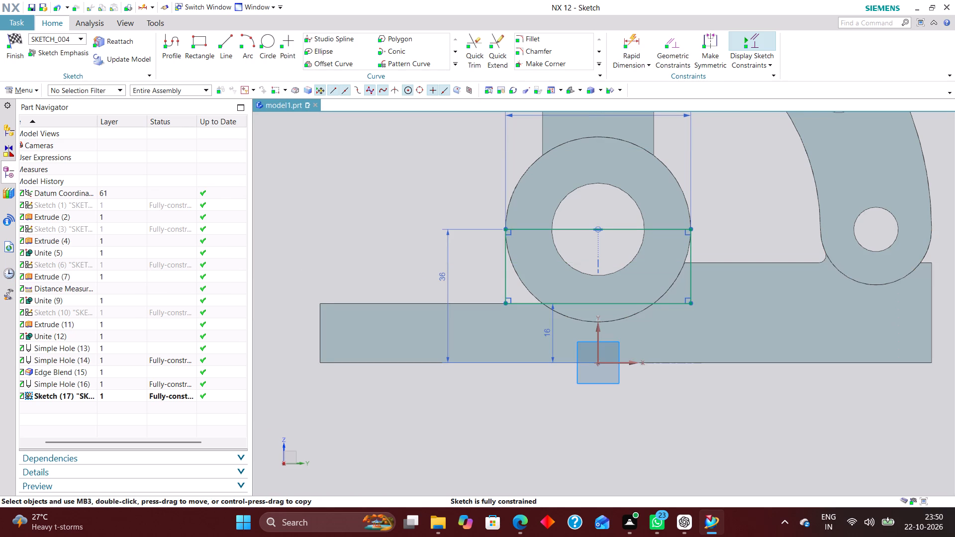
left_click(13, 35)
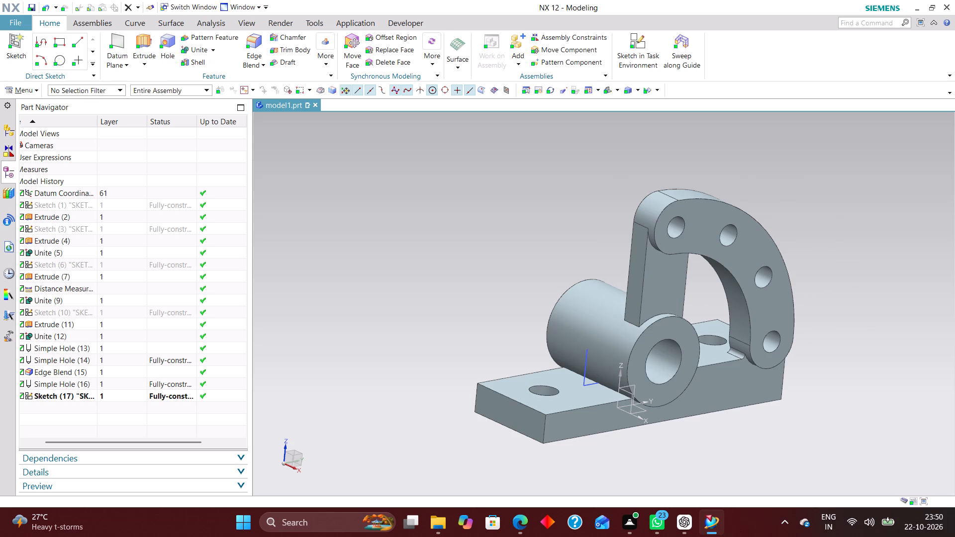
Move the new rectangle sketch in the model history so it comes directly after Unite (12), before Simple Hole (13).
left_click(81, 349)
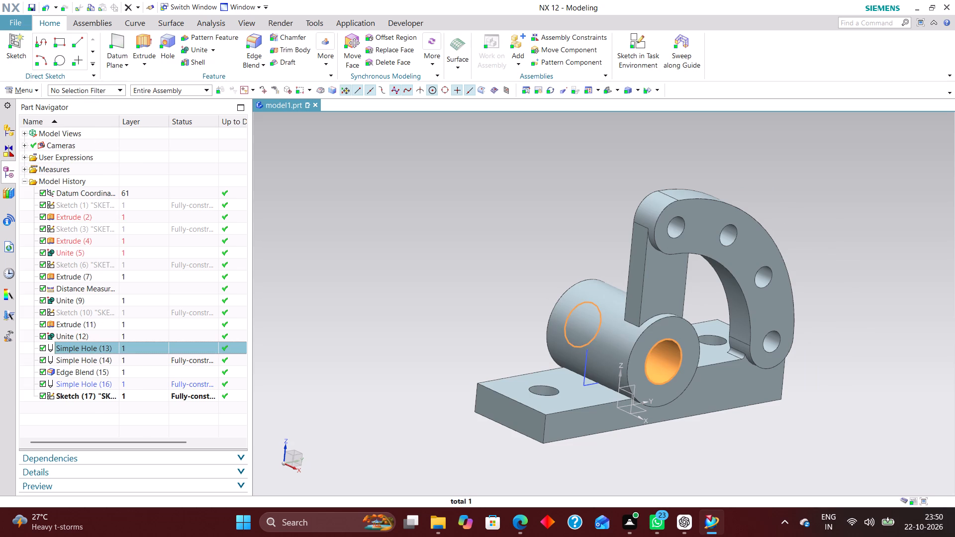
left_click(86, 395)
left_click_drag(86, 395, 90, 347)
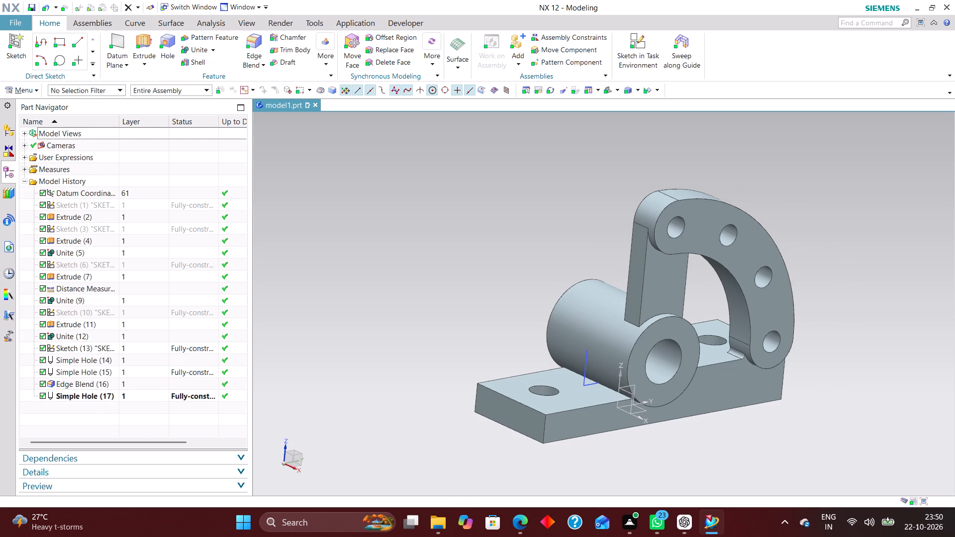
Extrude the rectangle sketch under the hub symmetrically by 56/2 mm, keeping it as a separate body.
left_click(113, 348)
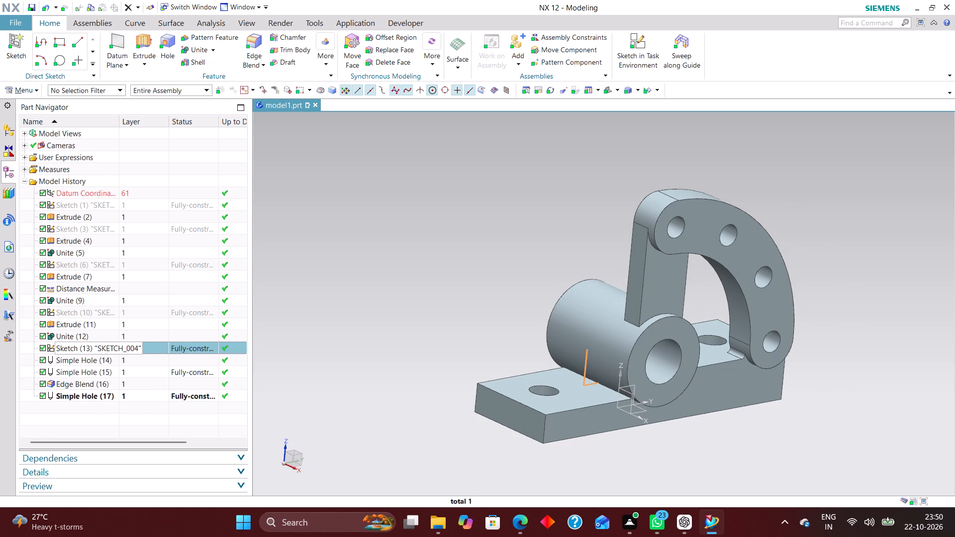
left_click(141, 47)
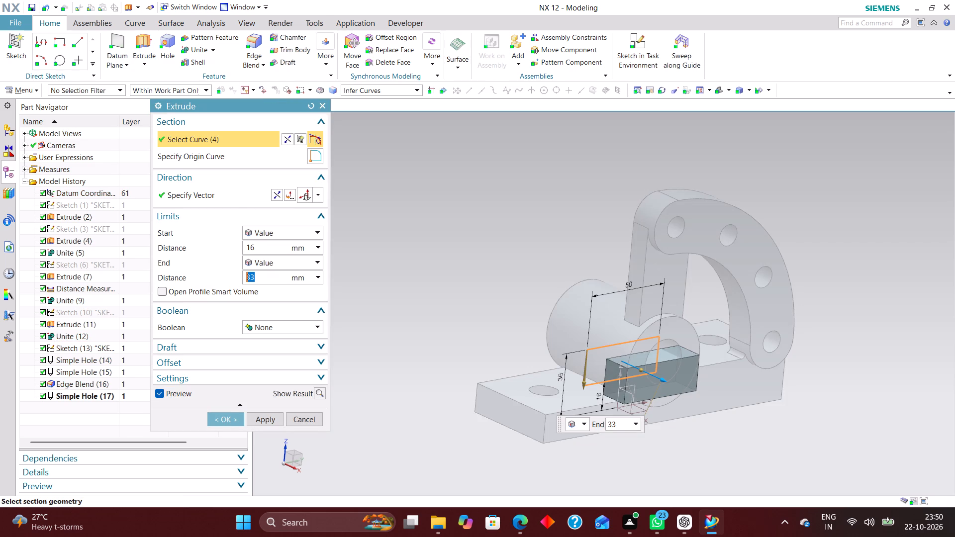
left_click(108, 348)
middle_click_drag(709, 440, 716, 435)
middle_click_drag(716, 435, 746, 439)
right_click_drag(812, 392, 741, 388)
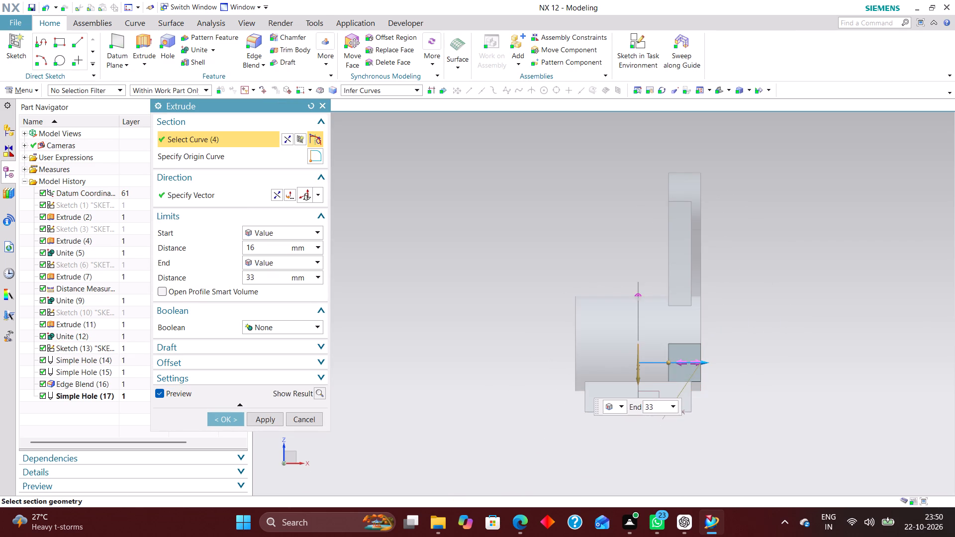
left_click_drag(668, 361, 620, 358)
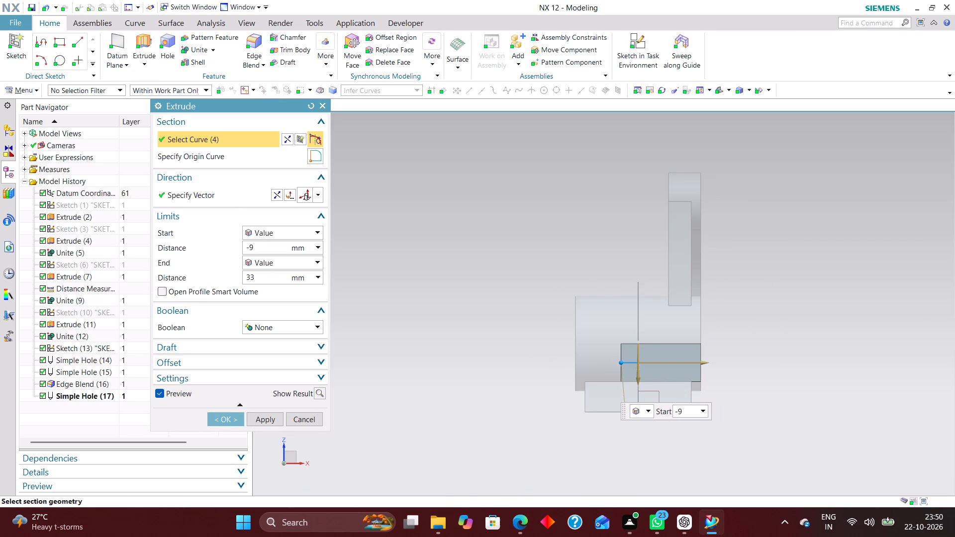
left_click_drag(620, 358, 588, 354)
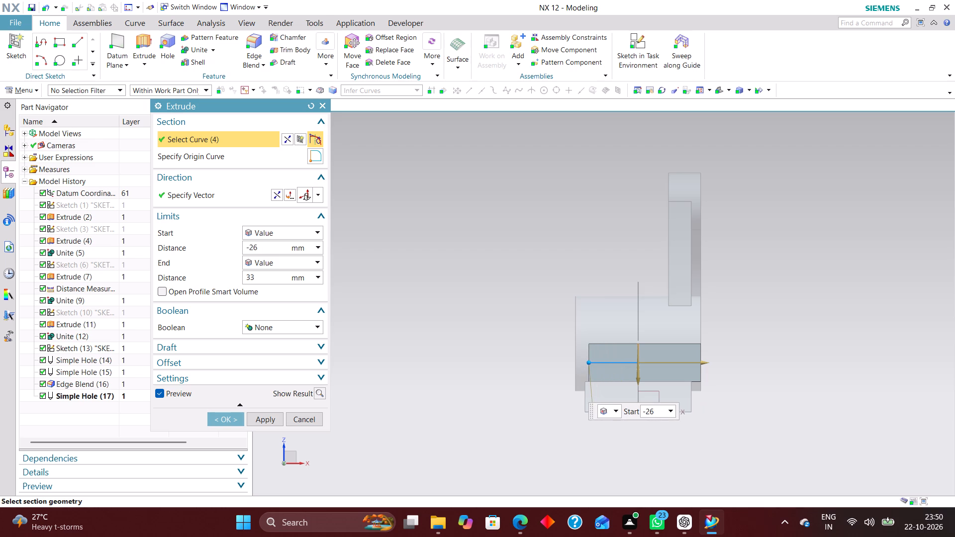
left_click_drag(588, 354, 585, 354)
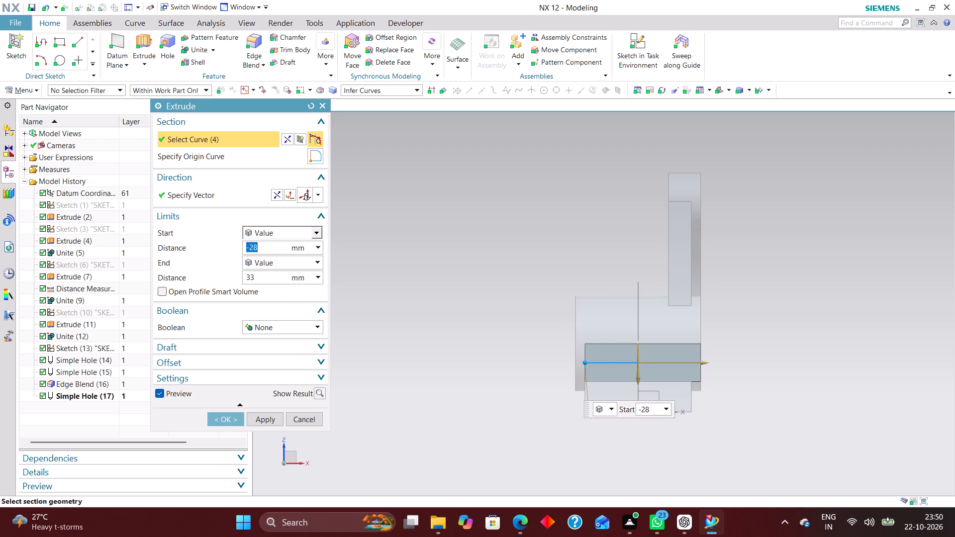
left_click(285, 237)
left_click(277, 257)
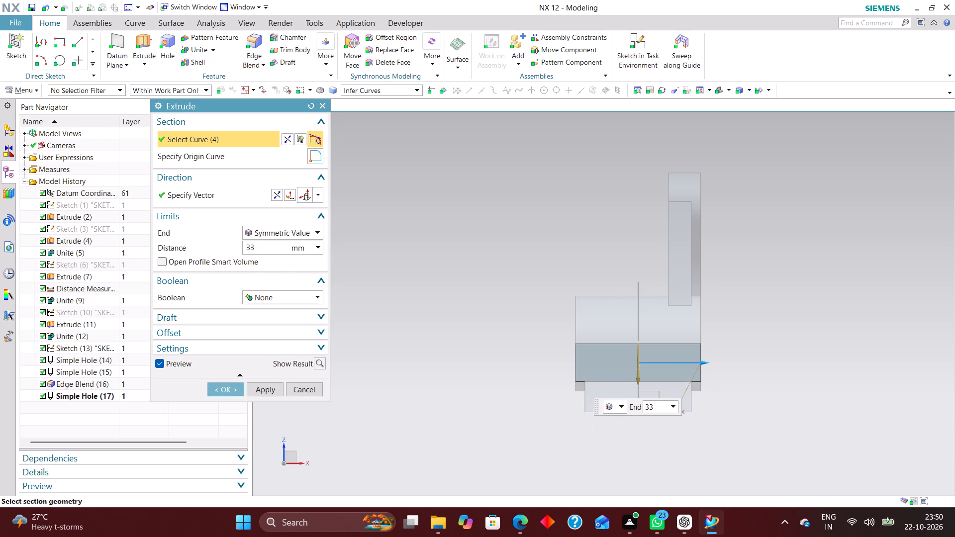
left_click_drag(265, 248, 201, 248)
type("56/2")
key("Return")
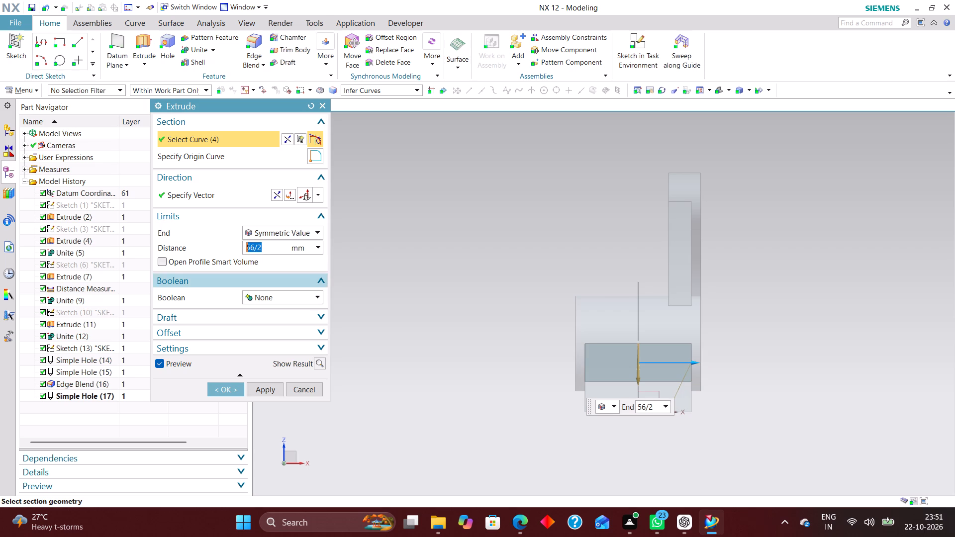
left_click(228, 389)
Unite the new rectangular support block with the main bracket body as the target.
scroll(752, 393, "up", 1)
middle_click_drag(751, 393, 746, 395)
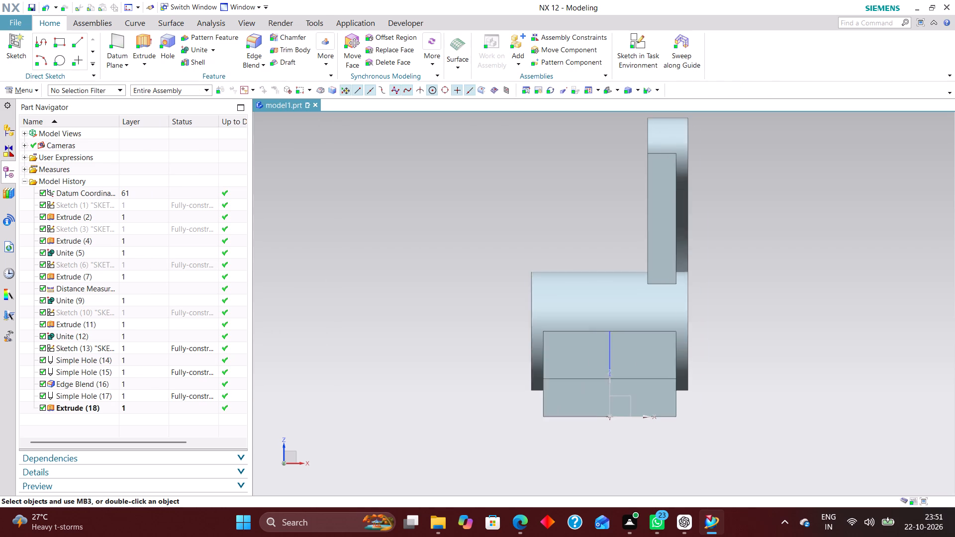
middle_click_drag(746, 395, 695, 400)
scroll(583, 357, "up", 3)
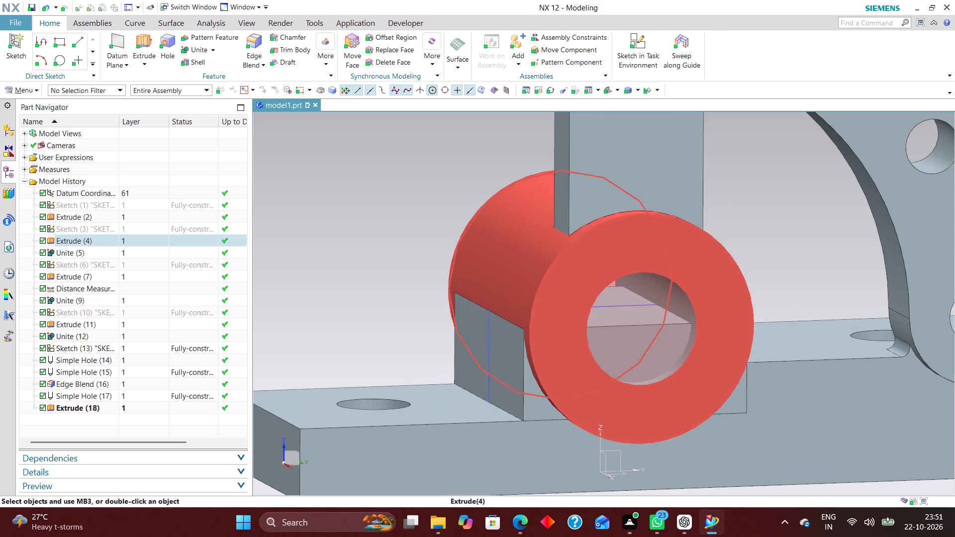
scroll(464, 377, "up", 3)
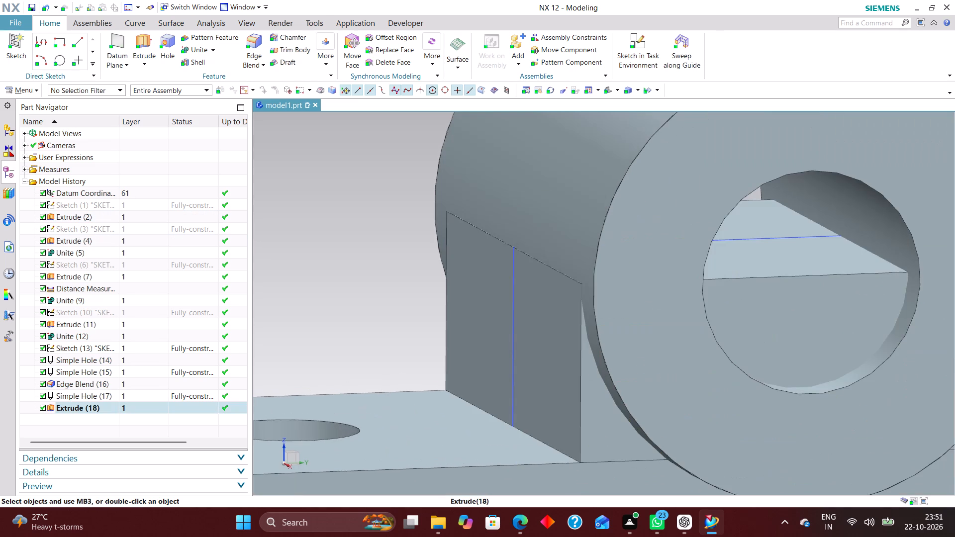
scroll(483, 300, "down", 4)
scroll(574, 355, "up", 2)
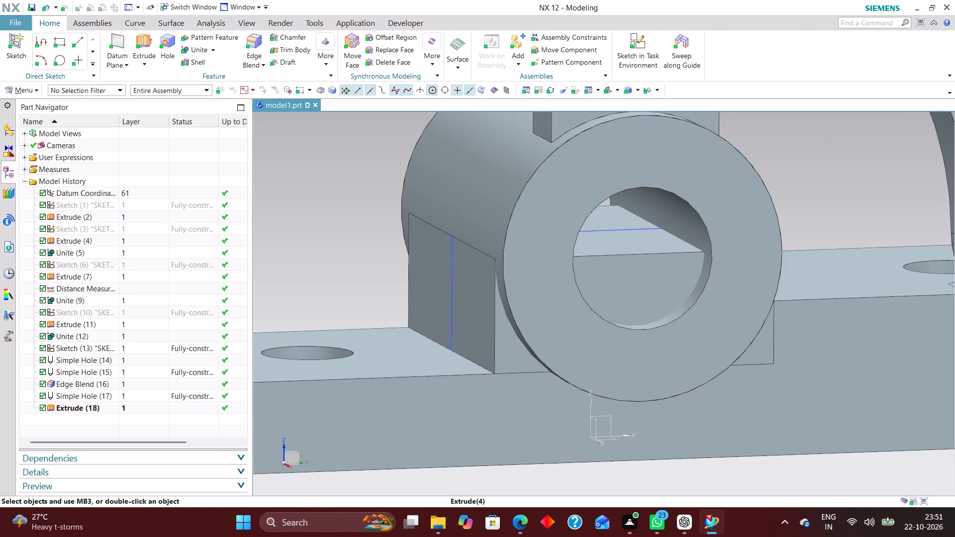
left_click(191, 53)
left_click(432, 384)
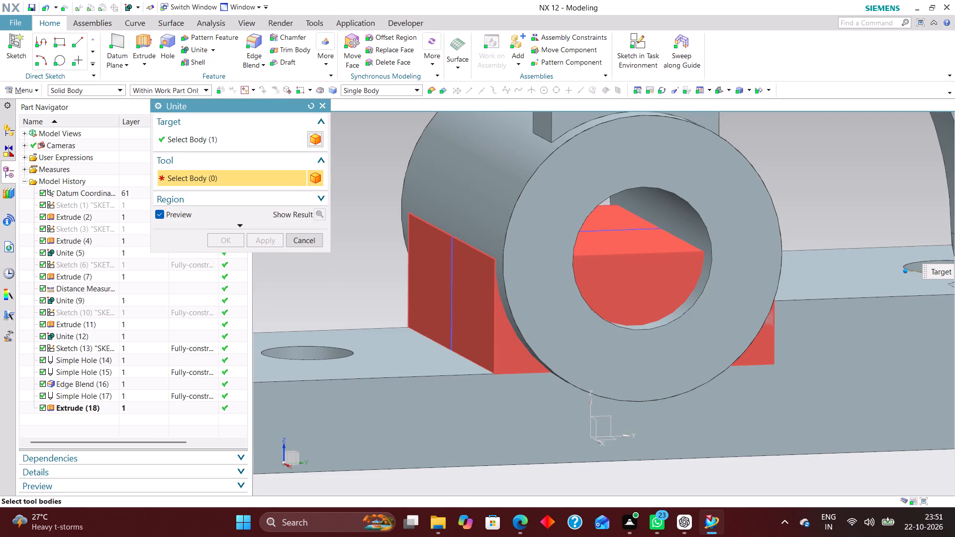
left_click(509, 325)
left_click(228, 241)
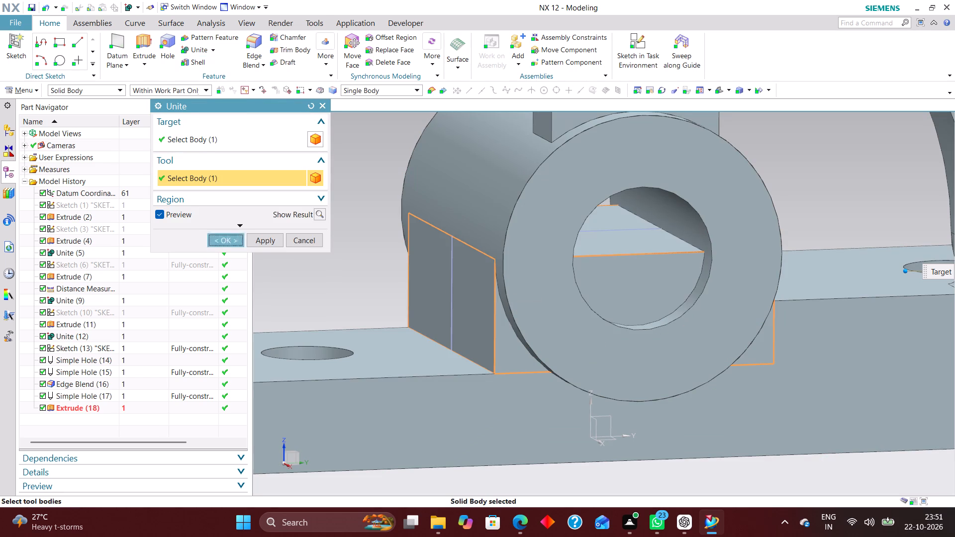
Move Extrude (18) and Unite (19) together in the model history to directly after Sketch (13), before Simple Hole (14).
scroll(549, 330, "down", 2)
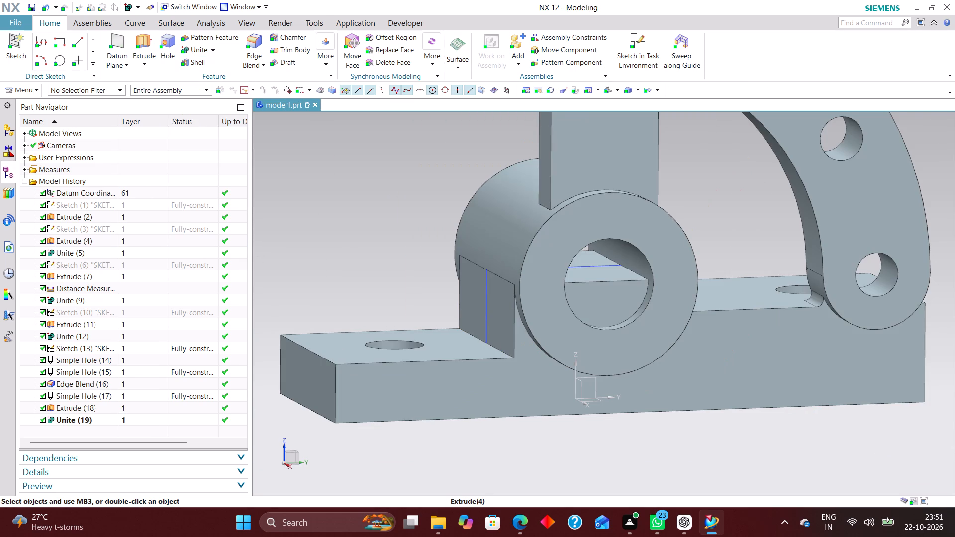
left_click(81, 416)
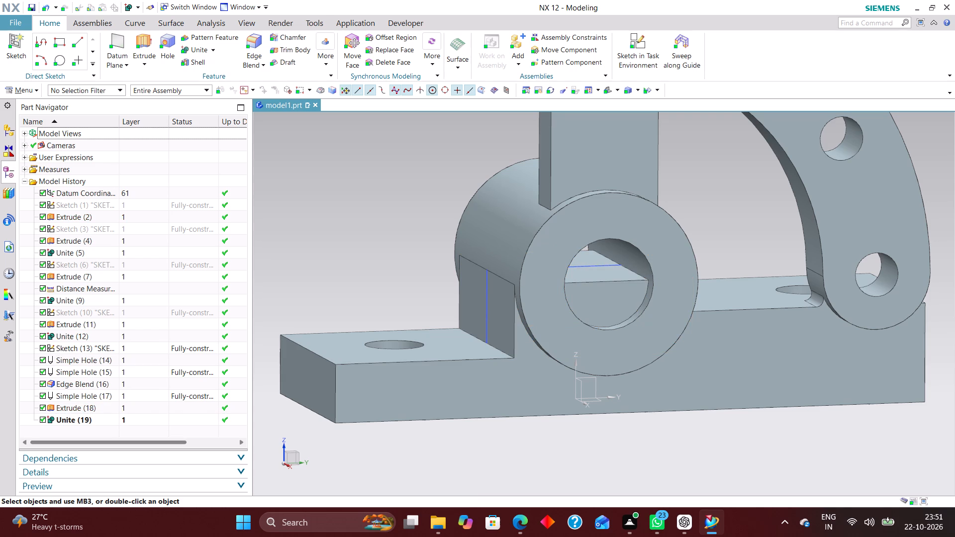
left_click(94, 418, "ctrl")
left_click(95, 406, "ctrl")
left_click_drag(101, 406, 99, 397)
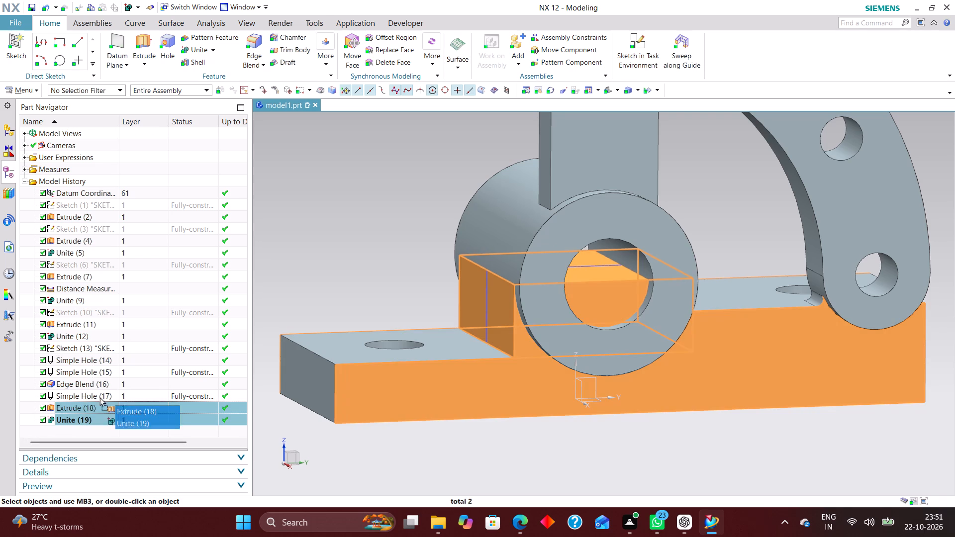
left_click_drag(99, 397, 96, 358)
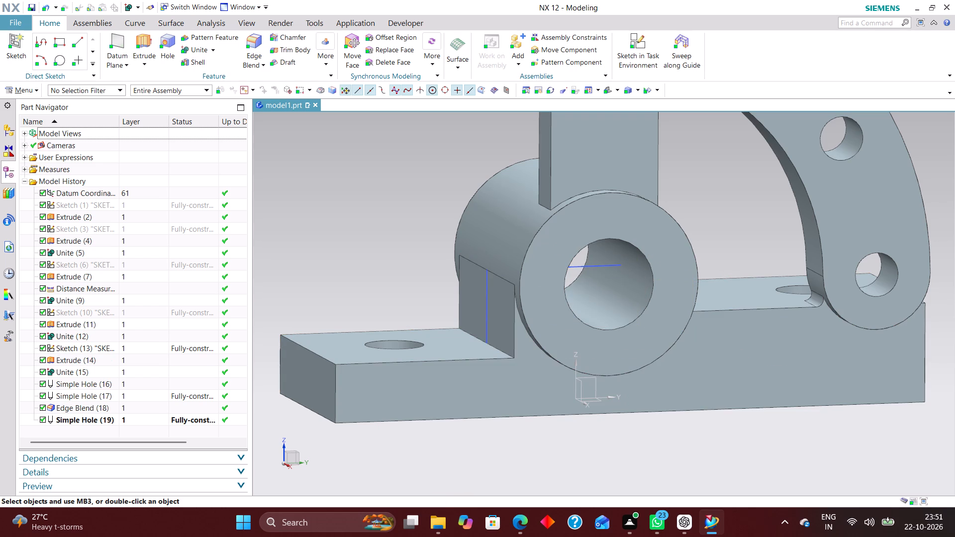
Blend the edge where the support block meets the base's top face, on the side away from the arch, with a 5 mm radius.
left_click(245, 43)
left_click(494, 348)
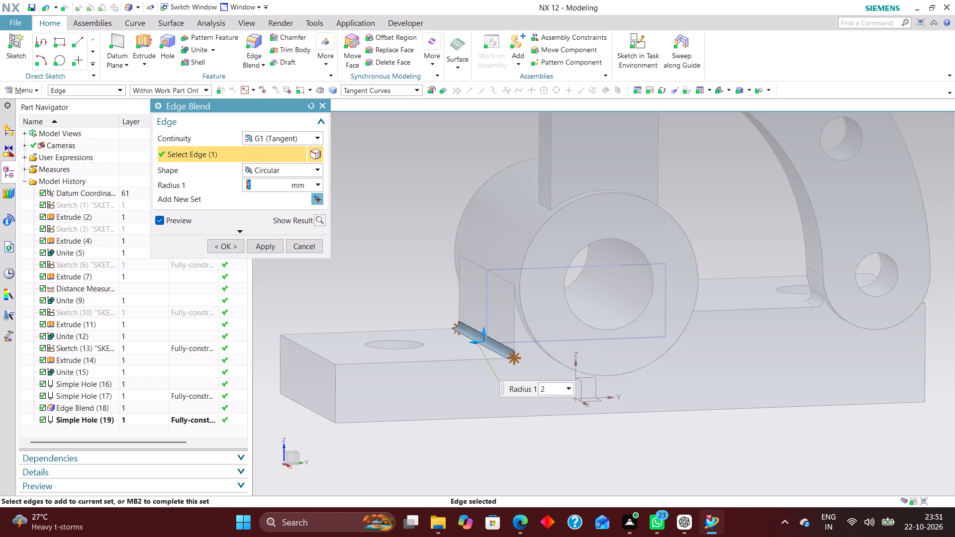
type("55")
key("BackSpace")
key("Return")
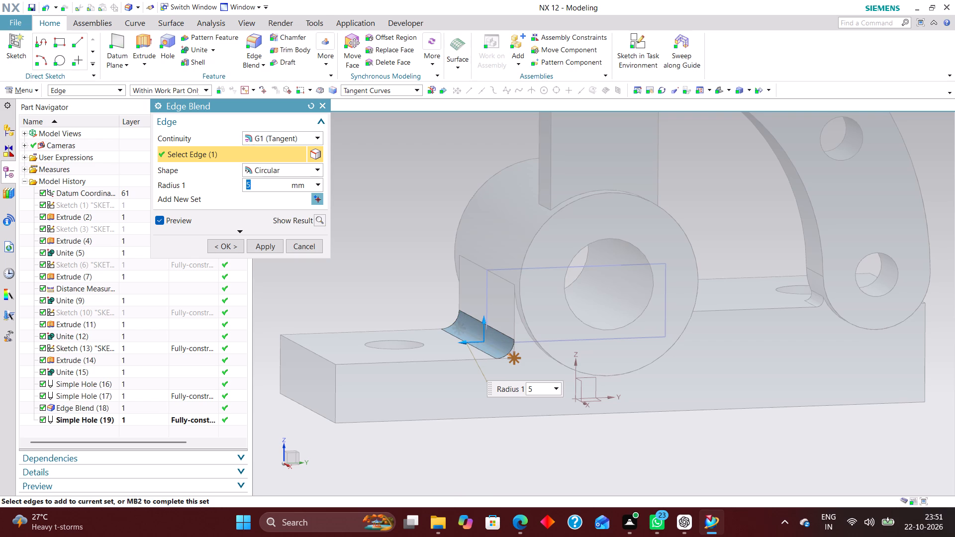
left_click(229, 244)
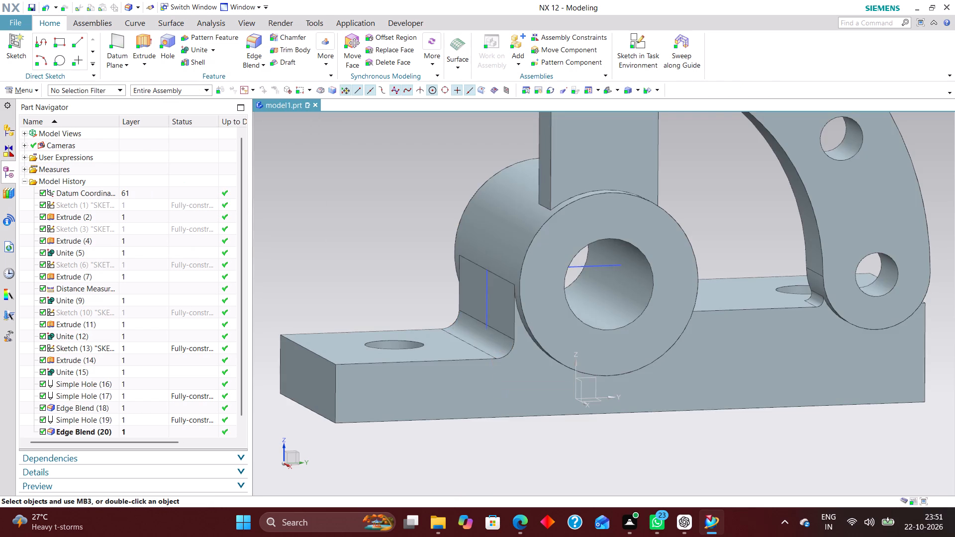
Blend the edge between the support block and the base's top face on the arch side with a 3 mm radius.
scroll(473, 299, "down", 4)
middle_click_drag(604, 408, 608, 405)
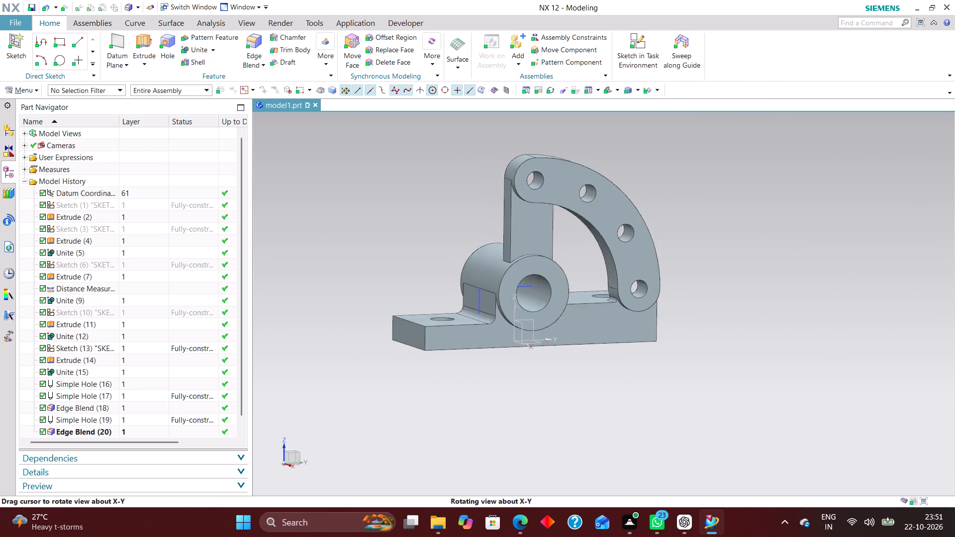
middle_click_drag(608, 405, 572, 416)
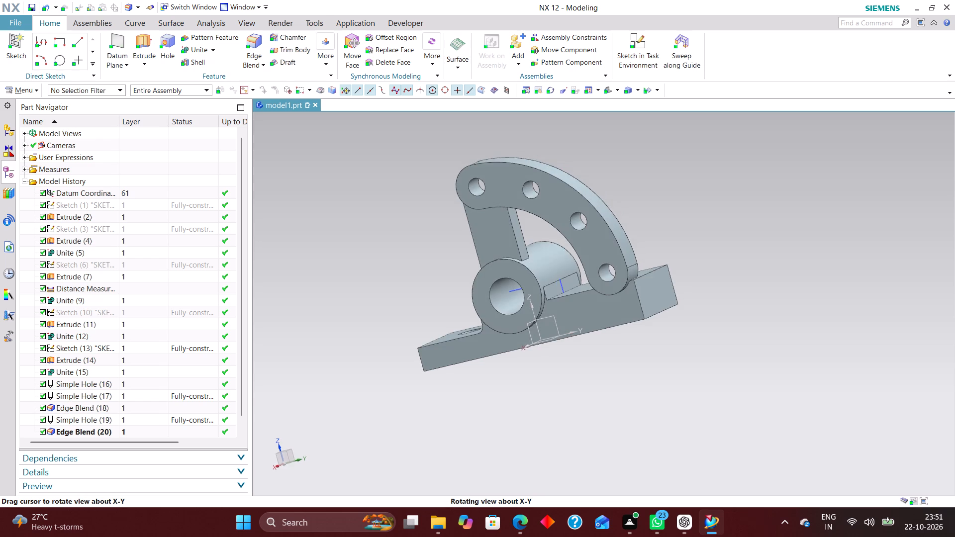
middle_click_drag(572, 416, 578, 418)
scroll(561, 288, "up", 7)
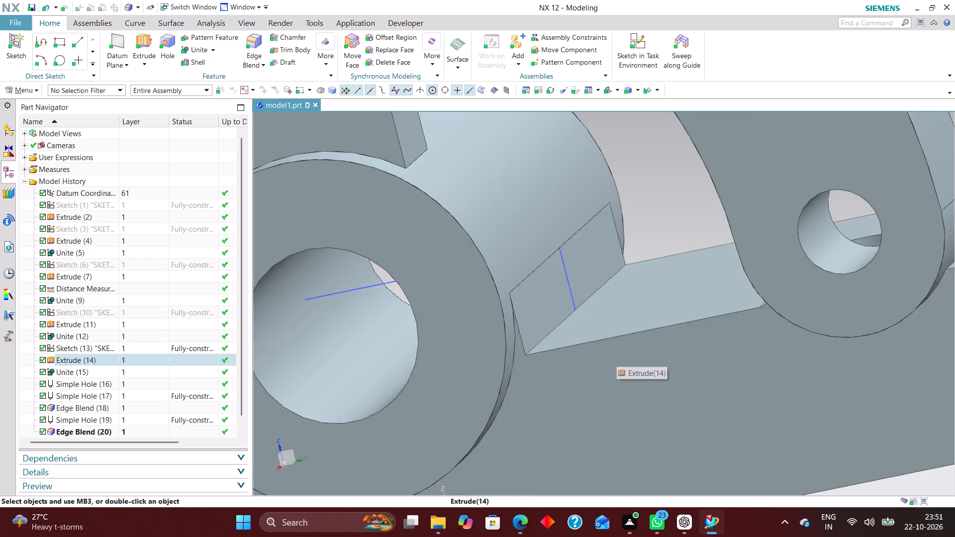
scroll(623, 245, "down", 2)
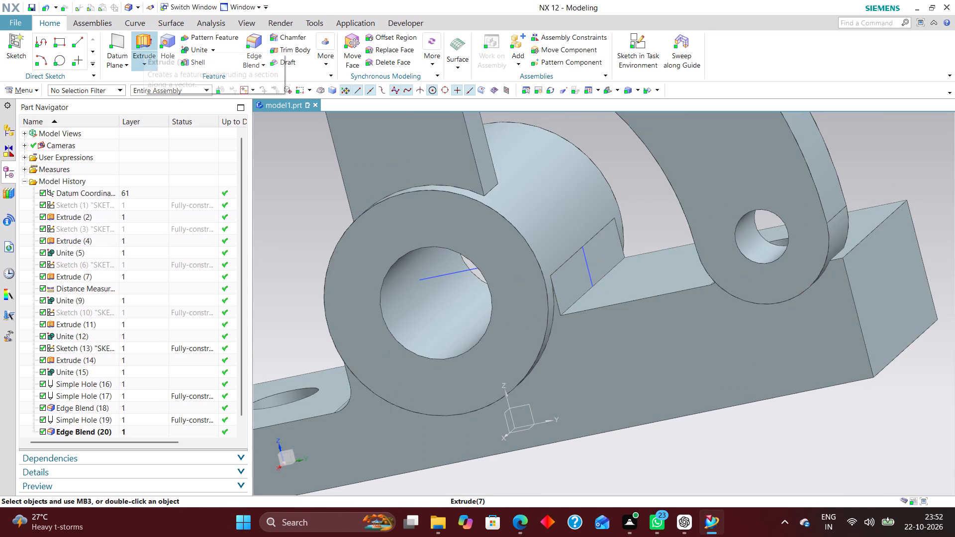
left_click(74, 433)
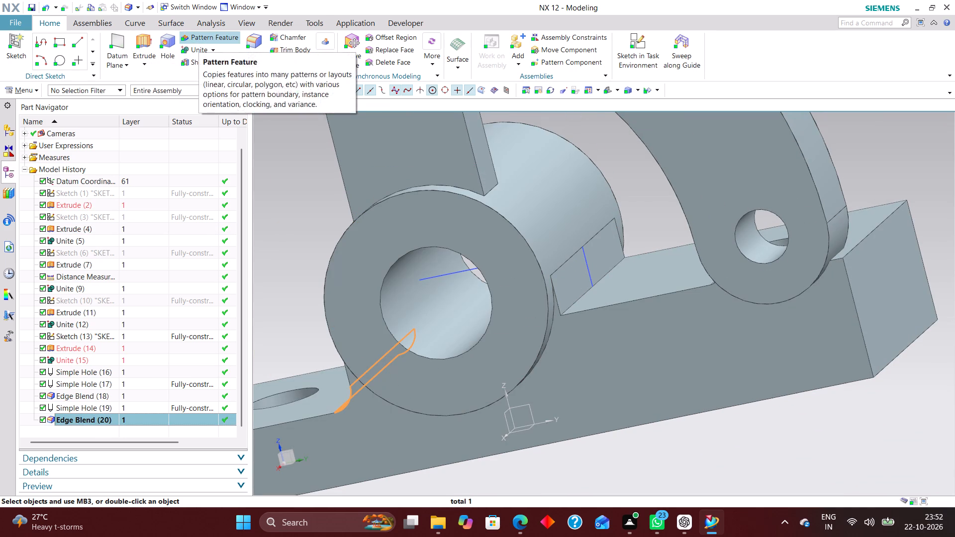
left_click(252, 61)
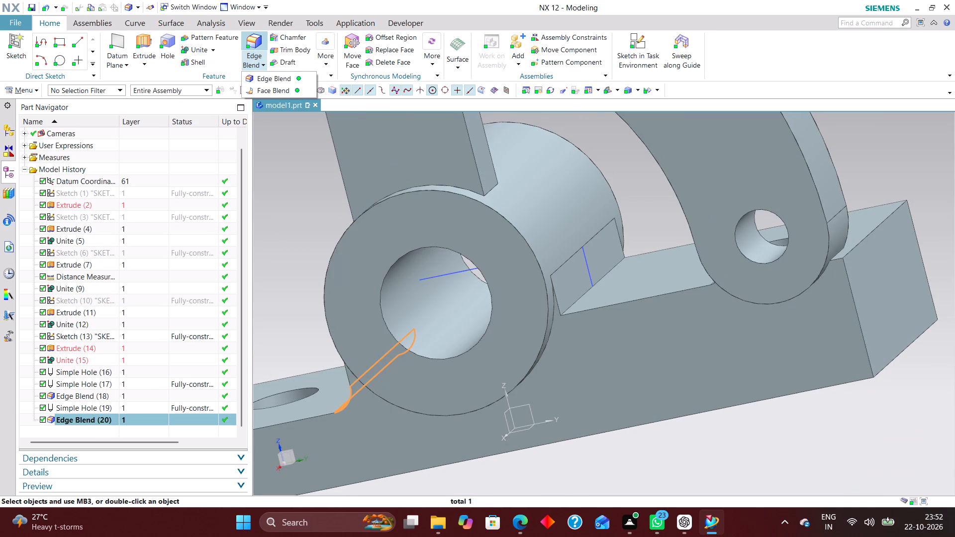
left_click(259, 42)
left_click(576, 302)
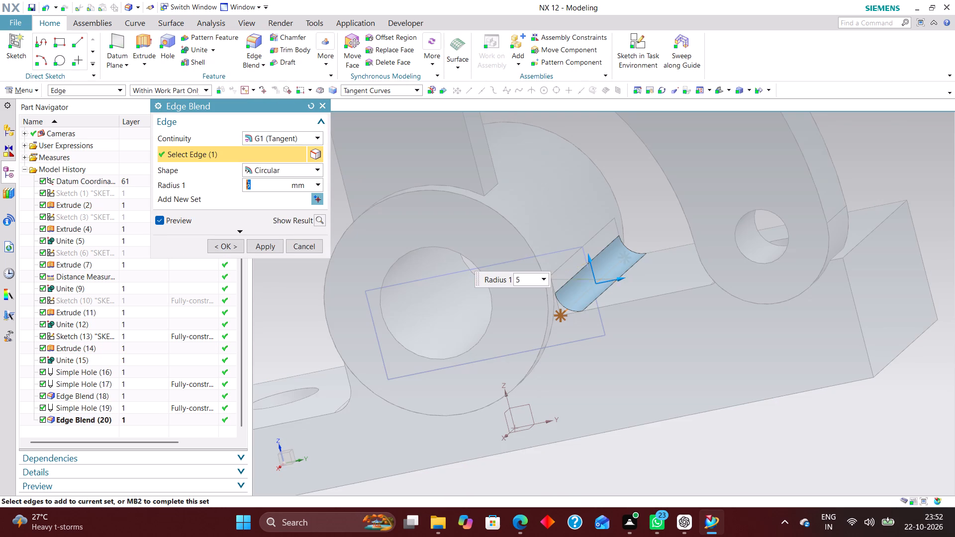
key("3")
key("Return")
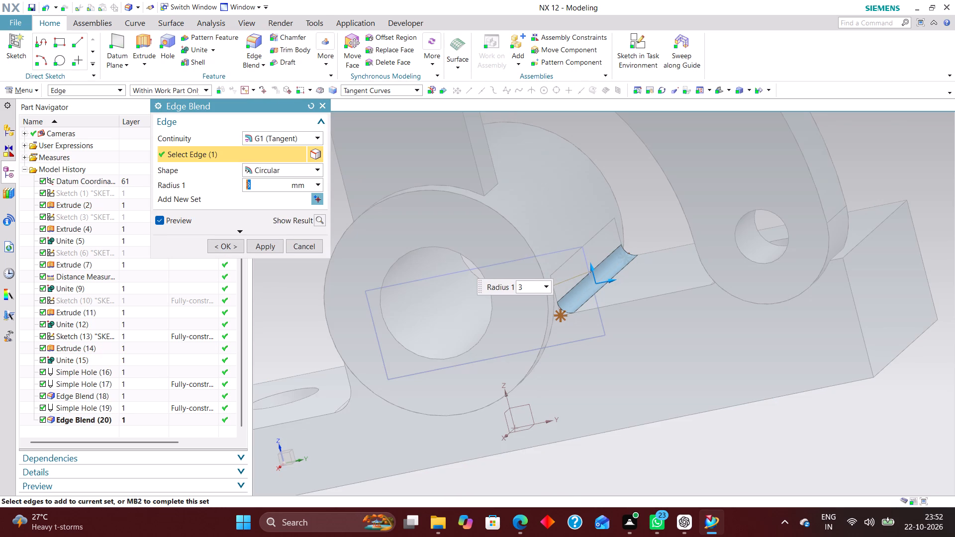
left_click(223, 248)
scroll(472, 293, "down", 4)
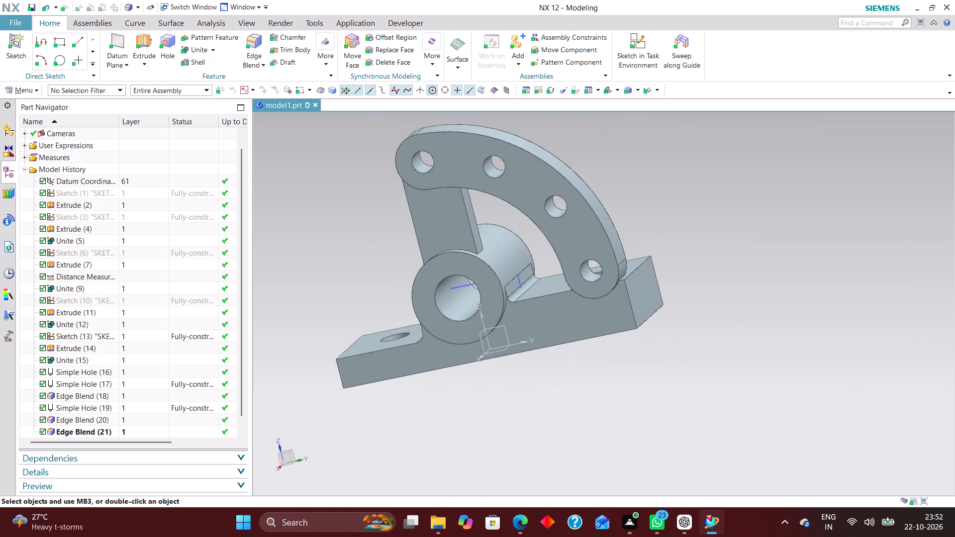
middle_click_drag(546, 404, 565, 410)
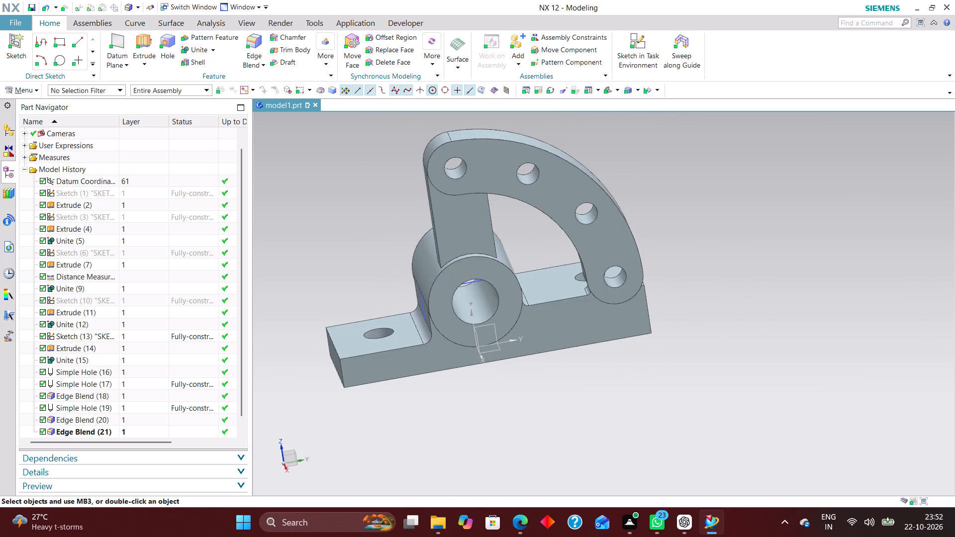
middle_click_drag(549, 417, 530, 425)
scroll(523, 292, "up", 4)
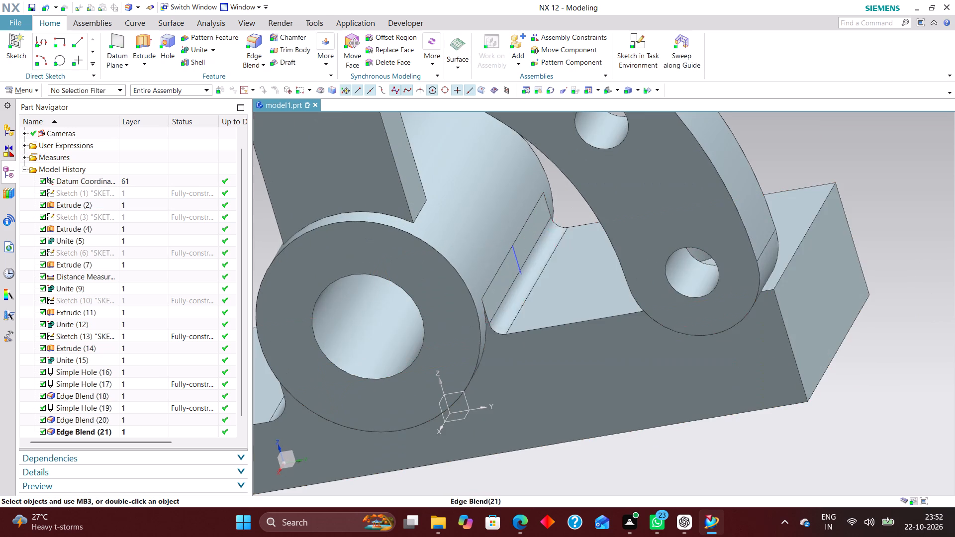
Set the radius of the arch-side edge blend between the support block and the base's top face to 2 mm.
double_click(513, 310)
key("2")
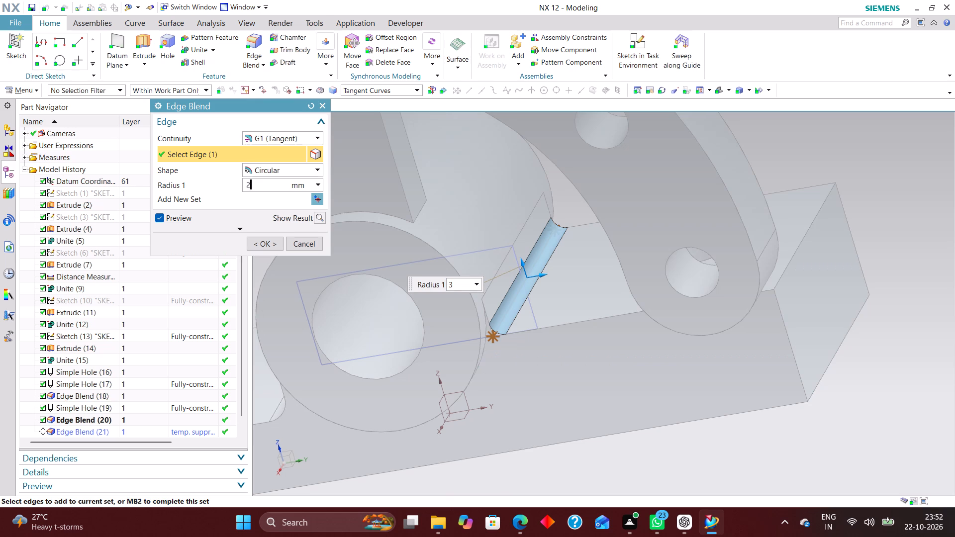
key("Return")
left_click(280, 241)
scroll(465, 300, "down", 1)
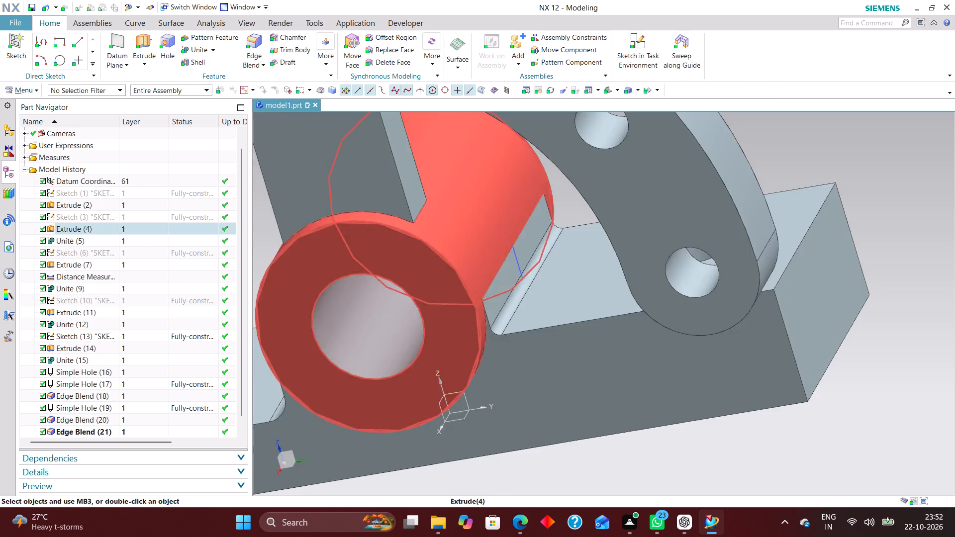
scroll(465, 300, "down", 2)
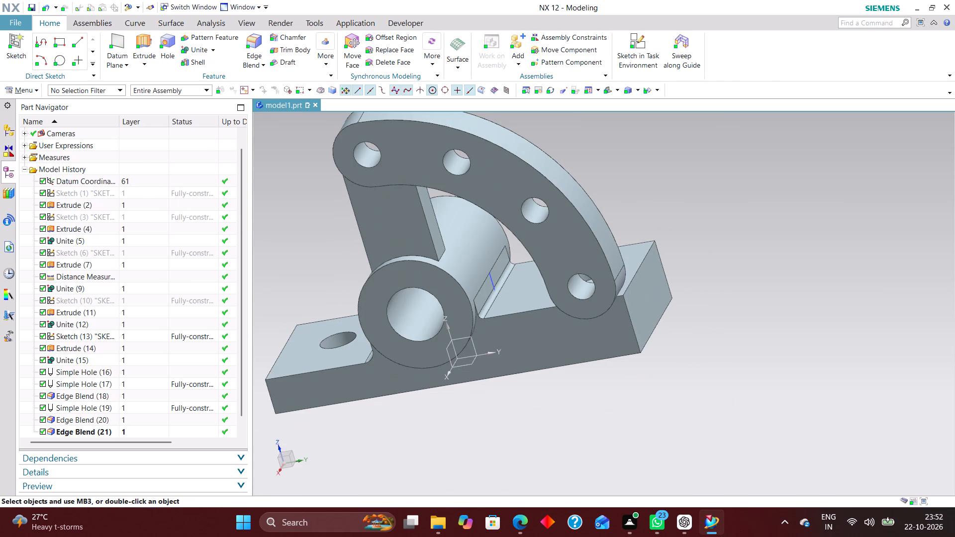
Open Sketch (13) of the support block for editing and delete the constraint centring its rectangle on the vertical axis.
right_click_drag(657, 432, 607, 434)
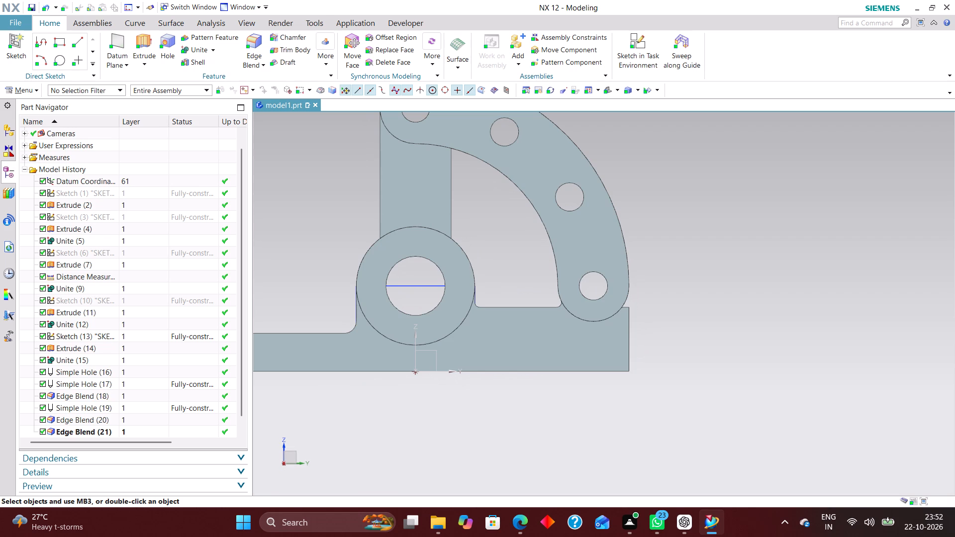
scroll(478, 293, "up", 7)
scroll(539, 296, "down", 4)
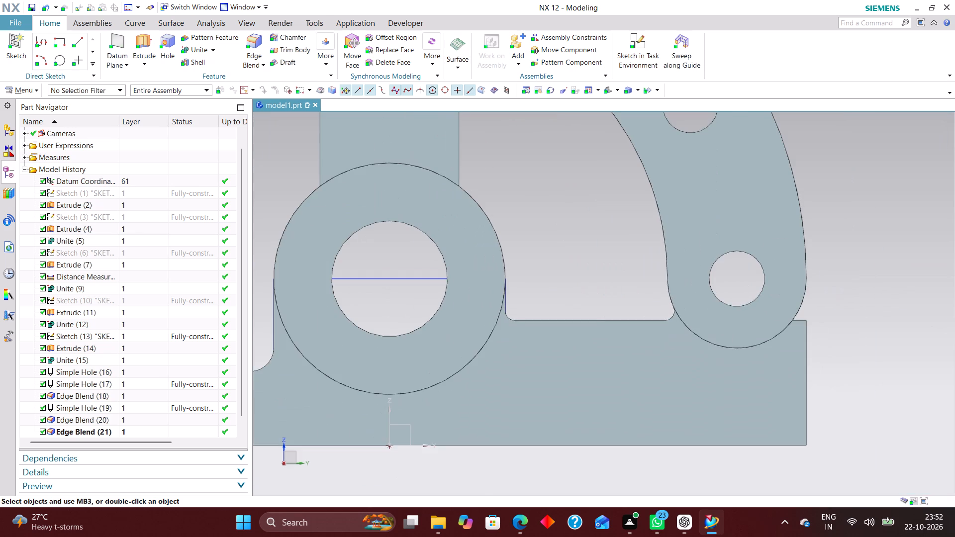
scroll(500, 316, "up", 4)
scroll(518, 296, "down", 5)
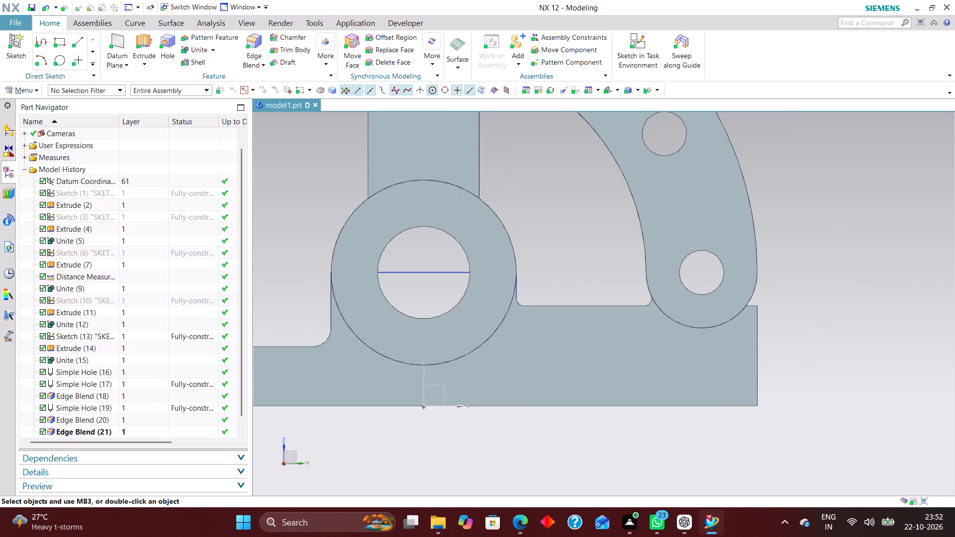
scroll(107, 409, "down", 4)
left_click(99, 320)
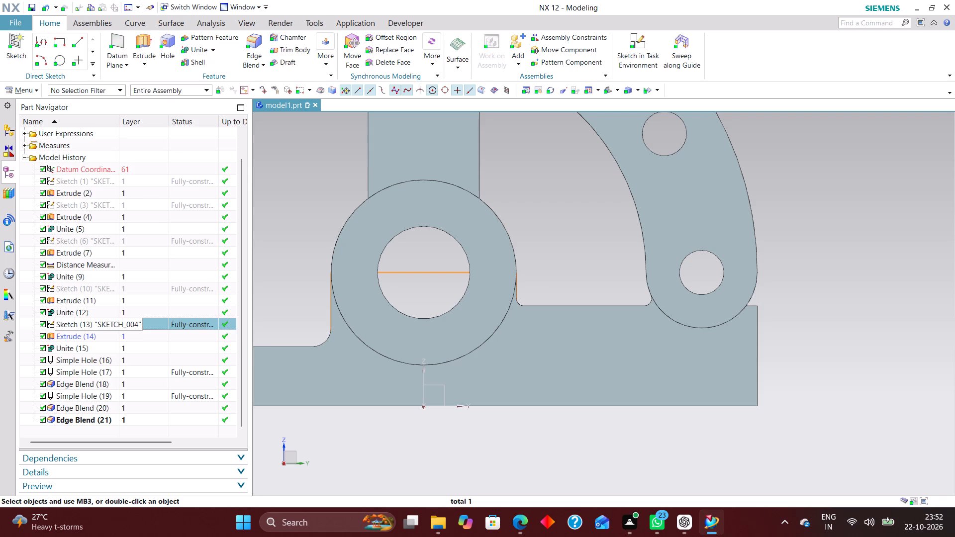
right_click(97, 320)
left_click(161, 62)
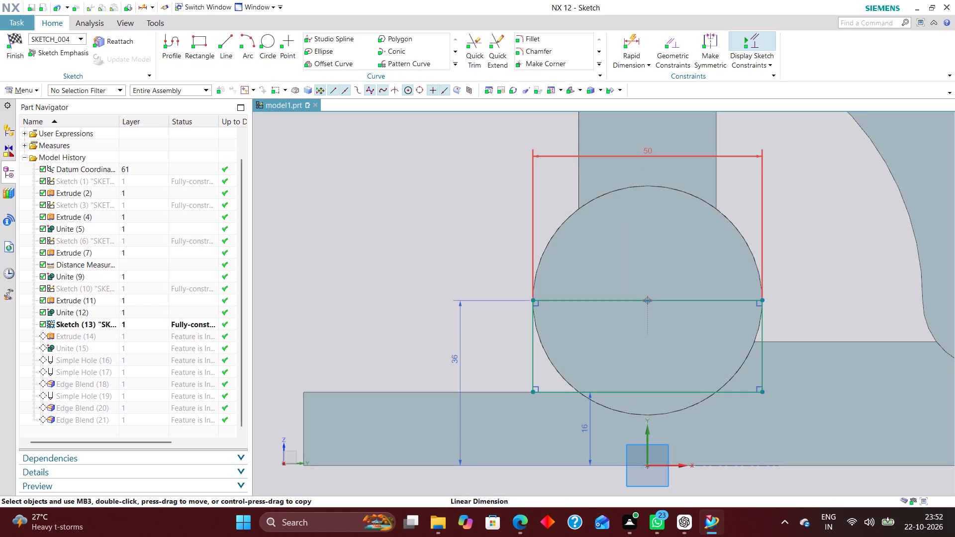
right_click_drag(648, 320, 599, 315)
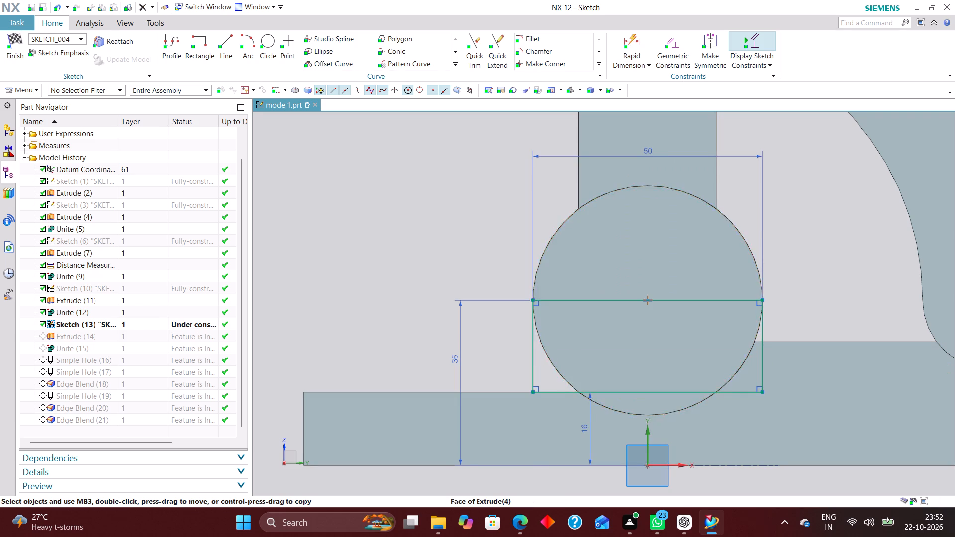
Dimension the horizontal distance between the vertical axis and the rectangle's vertical side that faces away from the arch.
left_click(632, 44)
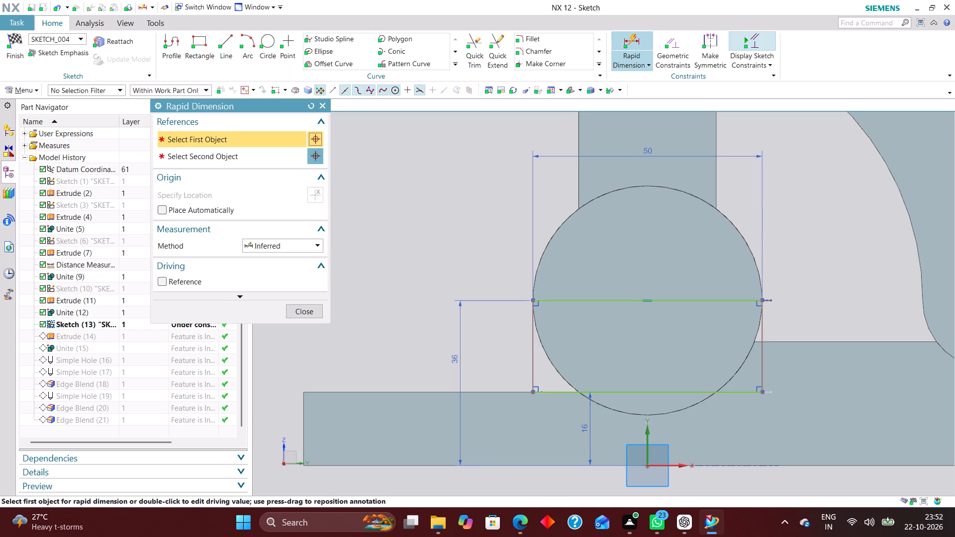
left_click(531, 362)
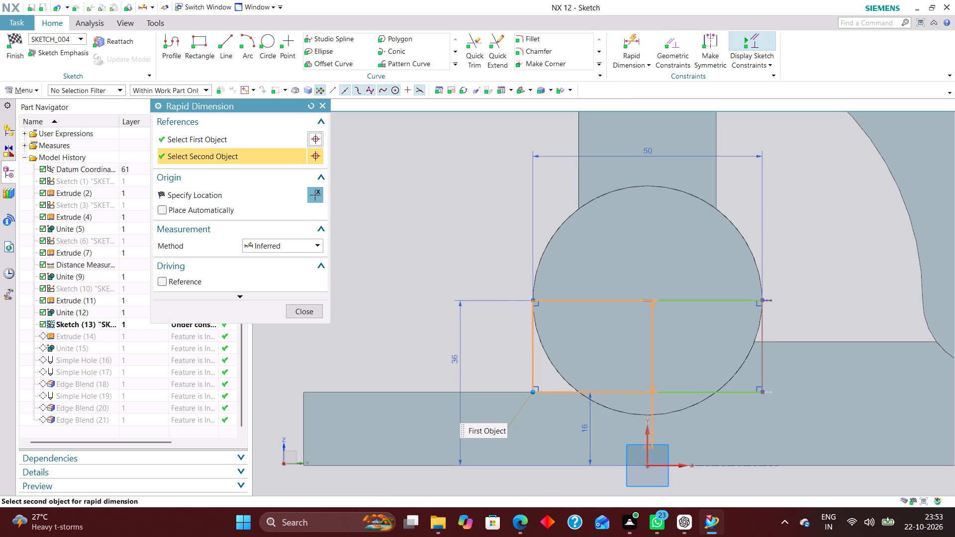
left_click(647, 445)
left_click(589, 341)
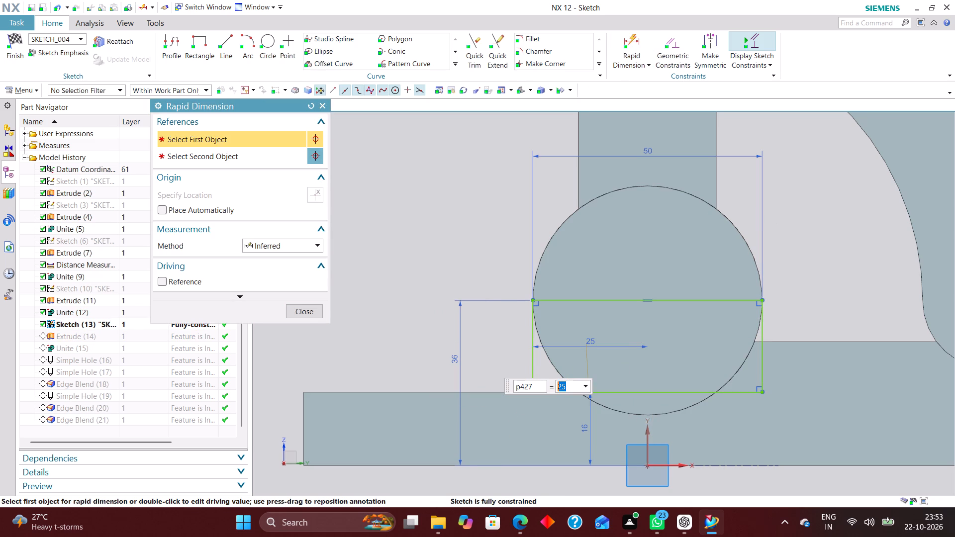
left_click(312, 315)
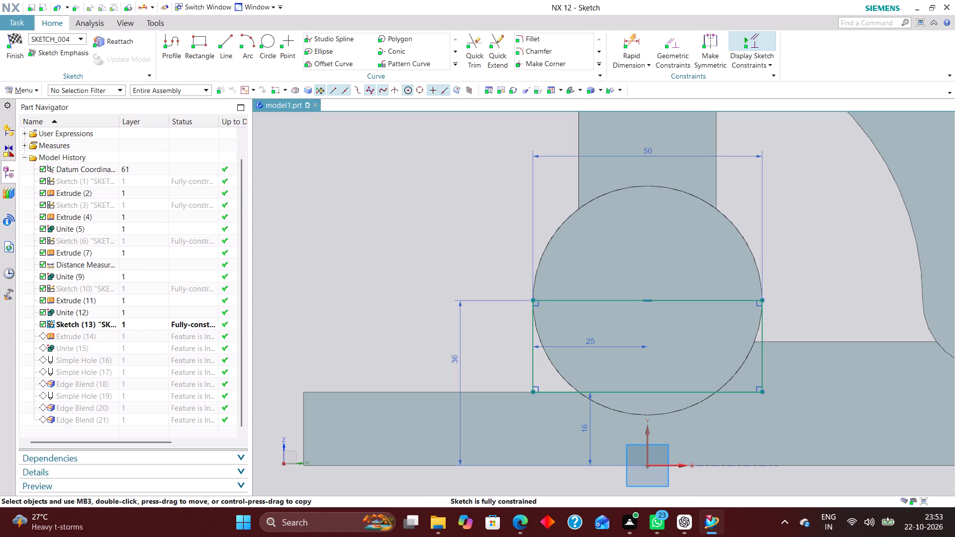
Replace the rectangle's overall width dimension with a 23 mm dimension from the vertical axis to its arch-side edge and finish the sketch.
right_click_drag(645, 153, 461, 159)
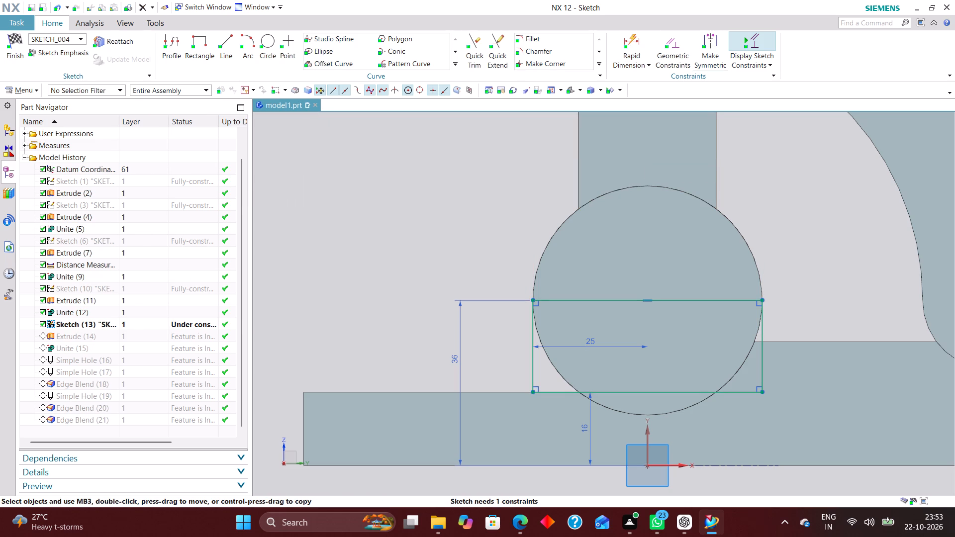
left_click(629, 46)
left_click(648, 451)
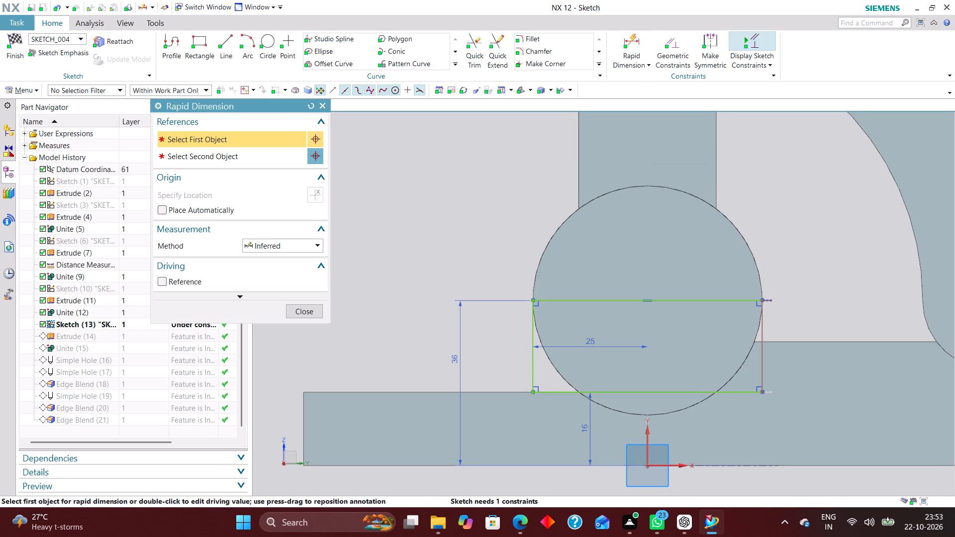
left_click(761, 363)
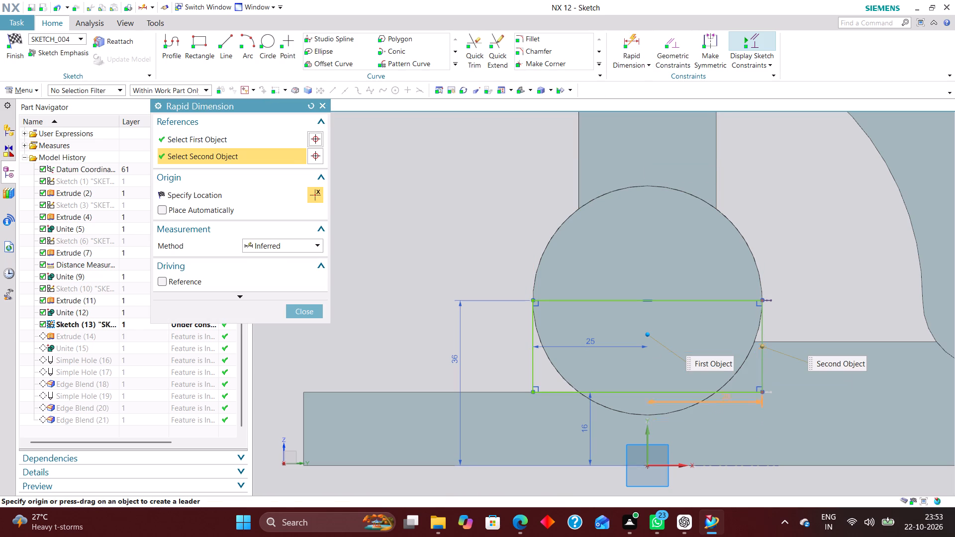
left_click(705, 485)
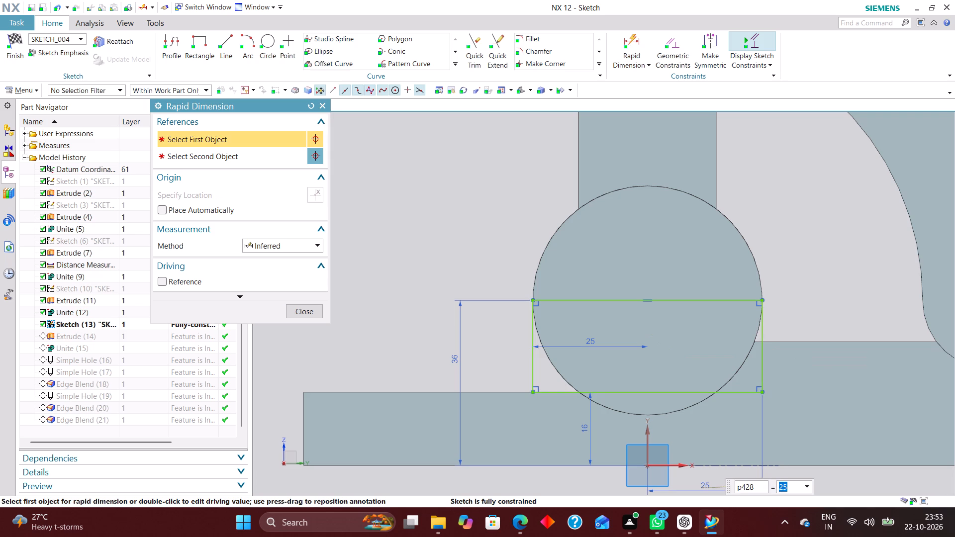
key("2")
key("3")
key("Return")
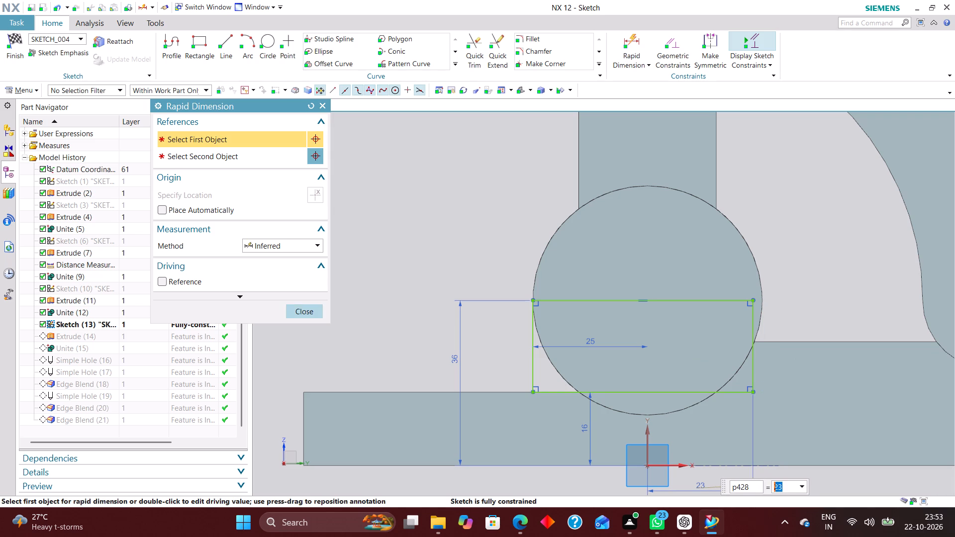
left_click(299, 313)
left_click(12, 45)
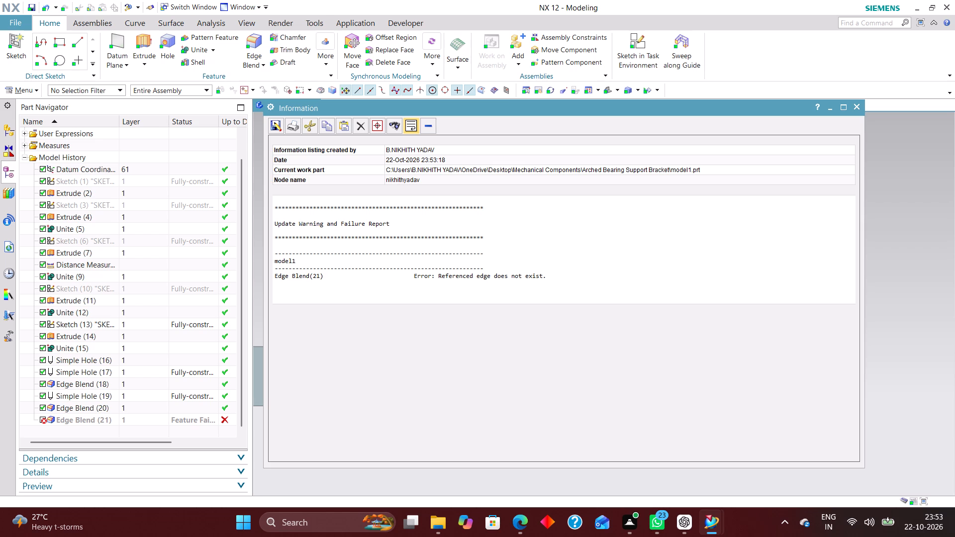
left_click(855, 107)
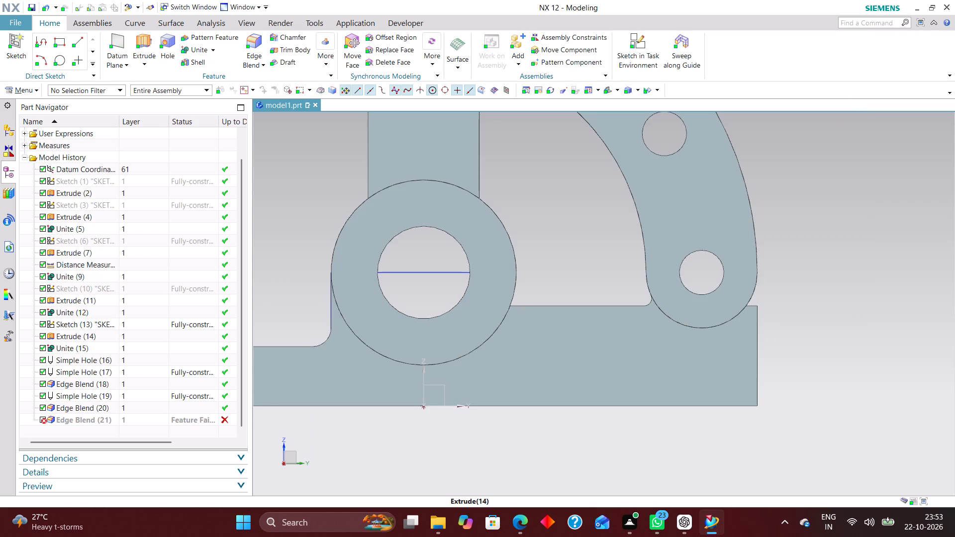
Delete Edge Blend (21) from the model history.
left_click(132, 419)
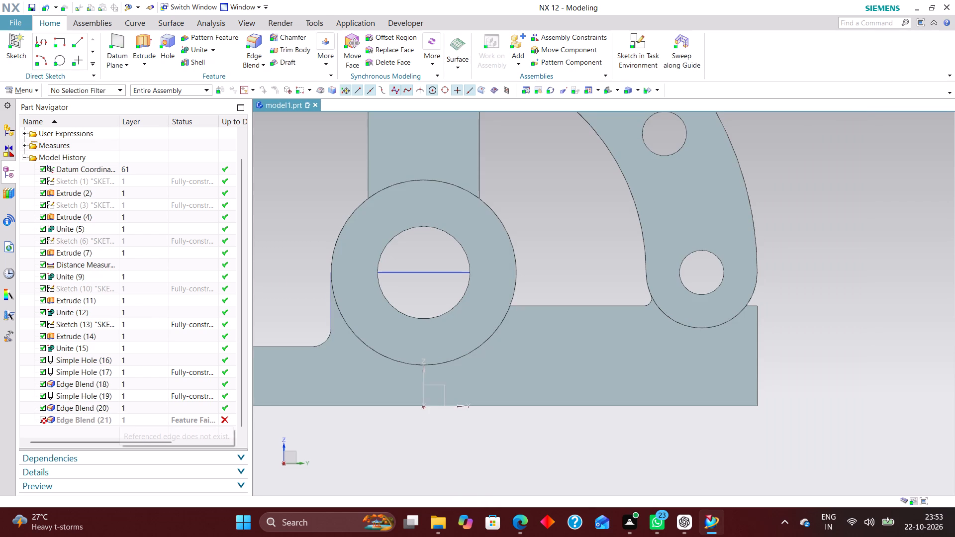
right_click(132, 419)
left_click(204, 431)
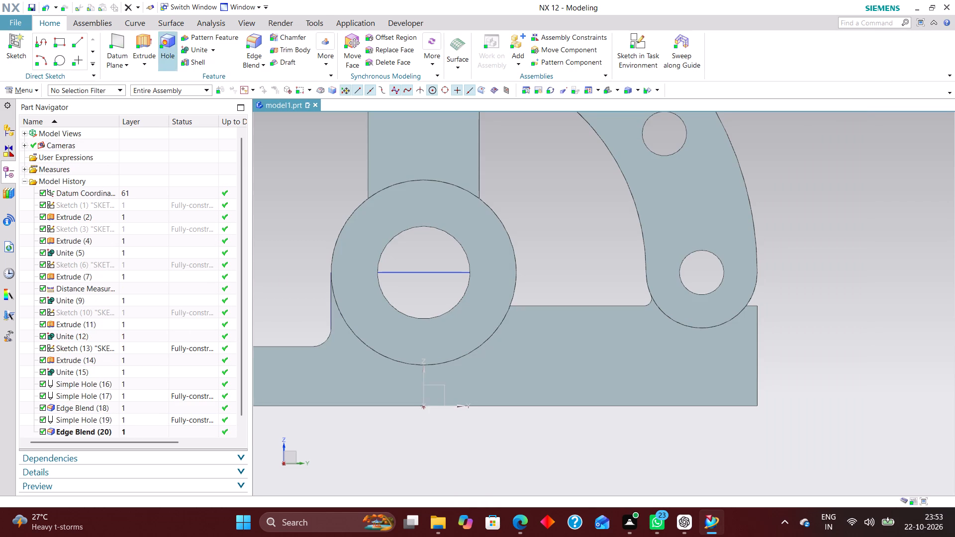
Blend the edge where the hub's cylinder meets the base's top face on the arch side with a 3 mm radius.
left_click(261, 44)
middle_click_drag(563, 266, 534, 288)
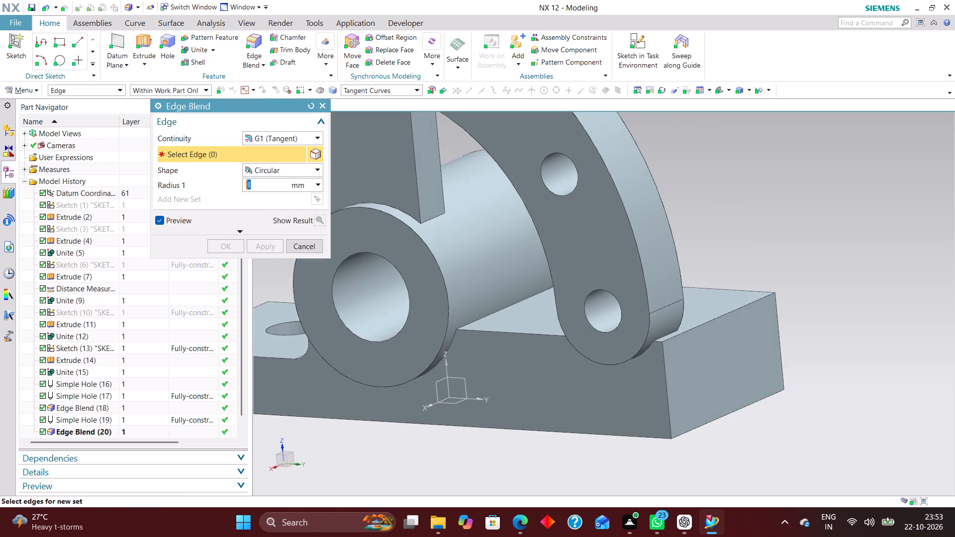
left_click(480, 317)
middle_click_drag(550, 434, 560, 430)
left_click(229, 247)
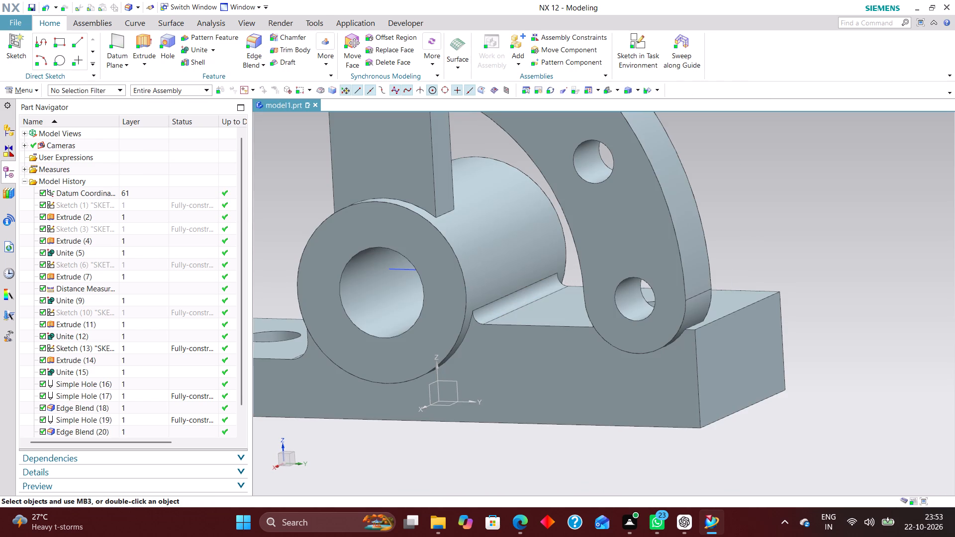
Set the radius of the edge blend where the arch's lower end meets the base's top face to 3 mm.
right_click_drag(803, 242, 725, 241)
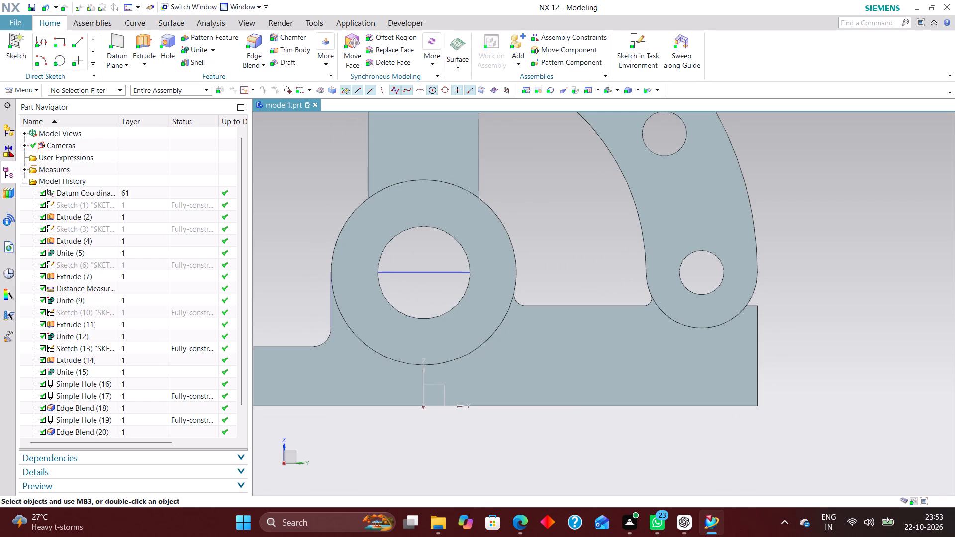
scroll(626, 314, "up", 2)
middle_click_drag(598, 285, 622, 306)
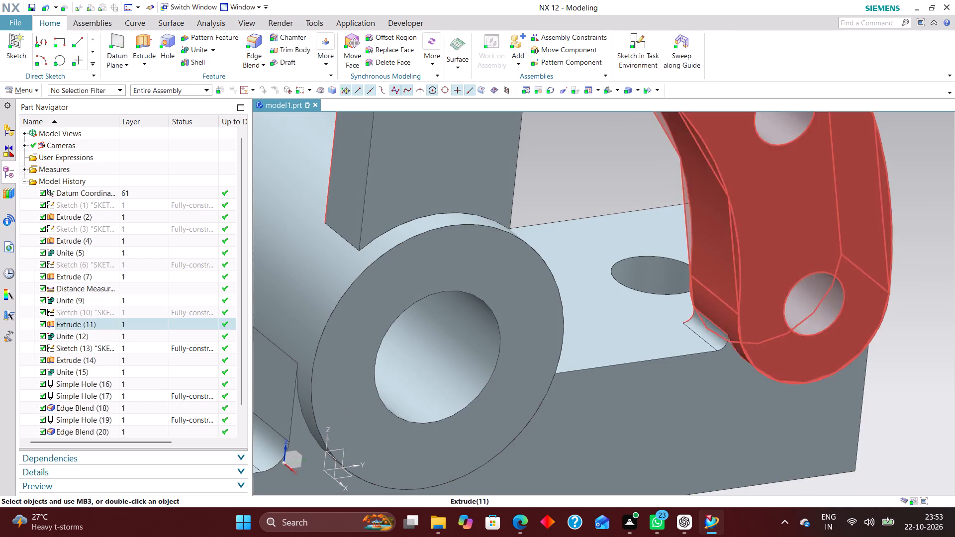
double_click(711, 333)
key("3")
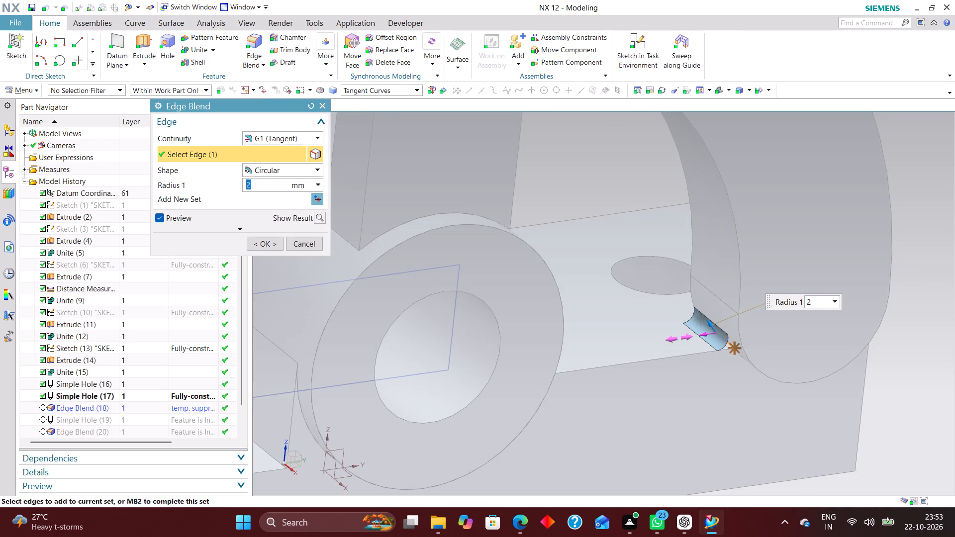
key("Return")
left_click(257, 243)
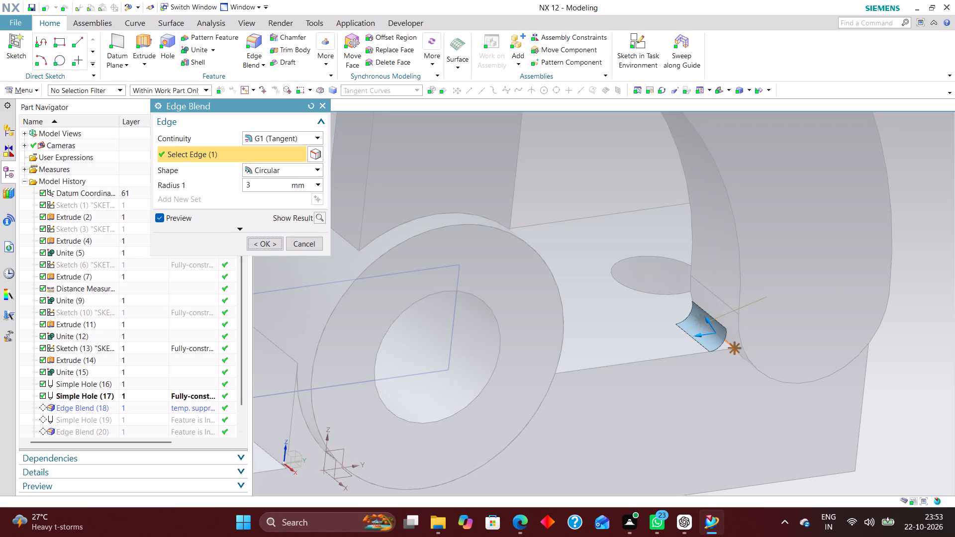
Hide the support block's Sketch (13) in the model.
scroll(622, 356, "down", 5)
right_click_drag(832, 370, 703, 368)
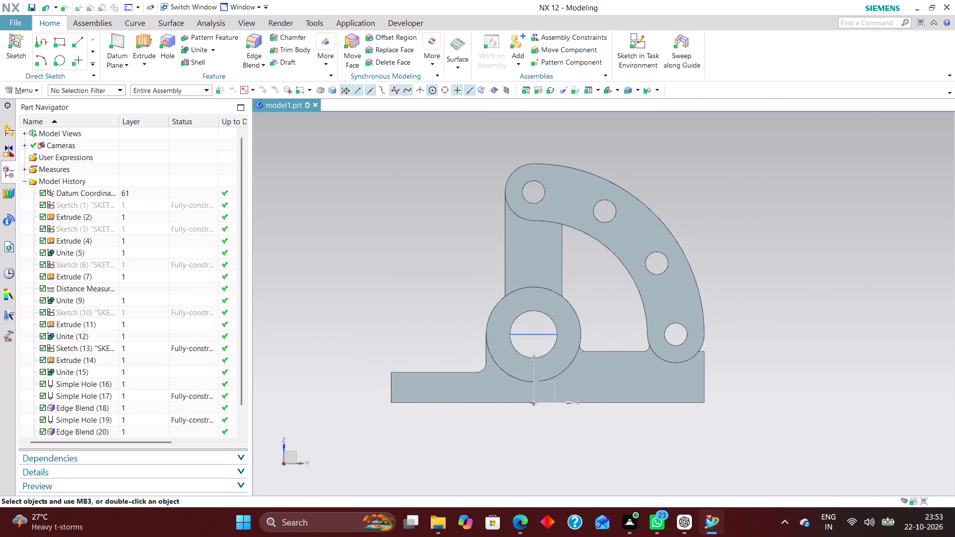
middle_click_drag(624, 441, 654, 448)
right_click_drag(842, 319, 720, 320)
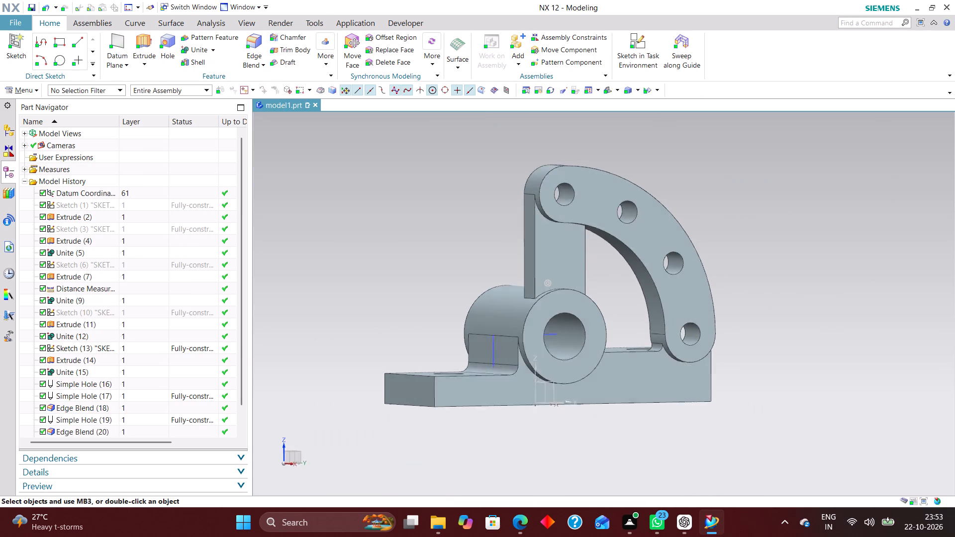
scroll(506, 356, "up", 3)
right_click_drag(549, 311, 562, 387)
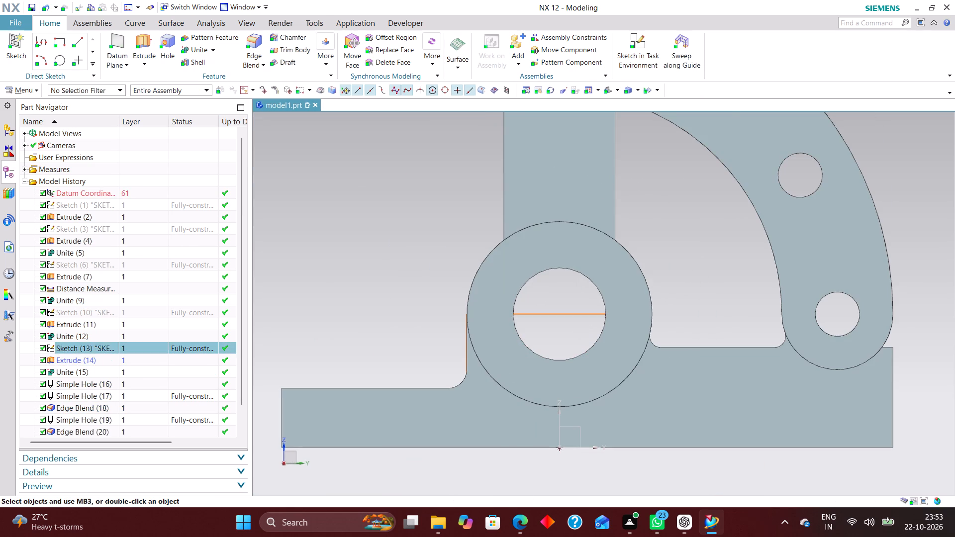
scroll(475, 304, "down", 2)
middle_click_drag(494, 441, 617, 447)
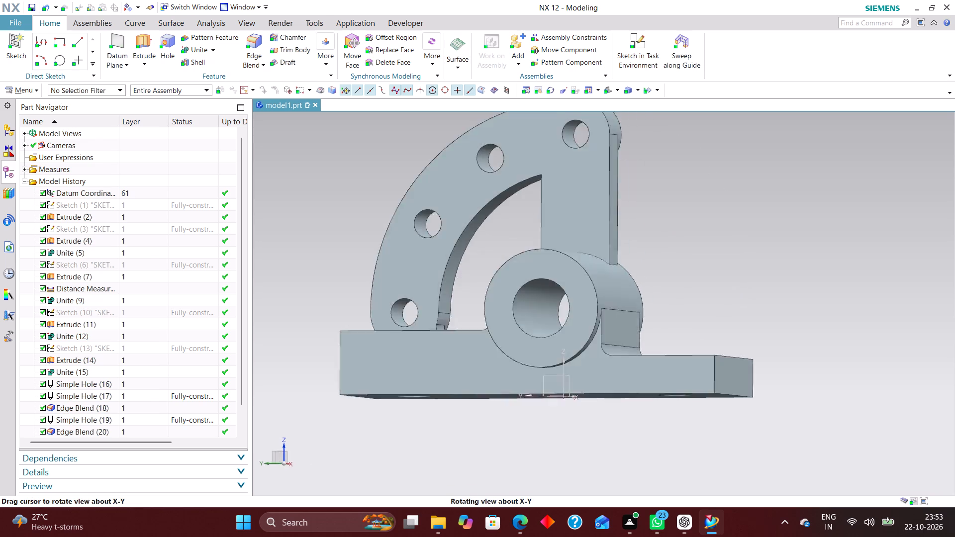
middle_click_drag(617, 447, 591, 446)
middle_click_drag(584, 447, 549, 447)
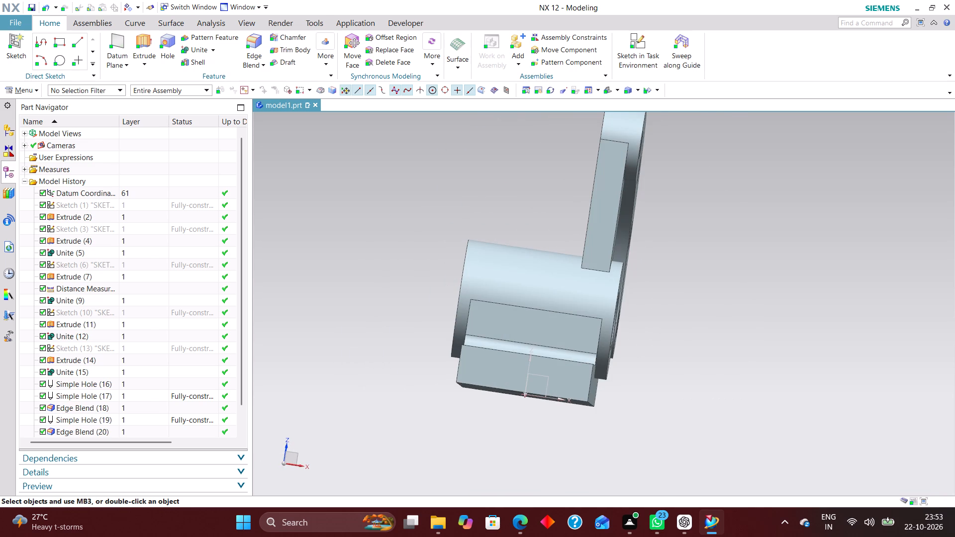
Examine the bracket's arch, hub and base, including the blends where the hub and the arch's lower end meet the base.
middle_click_drag(815, 407, 795, 409)
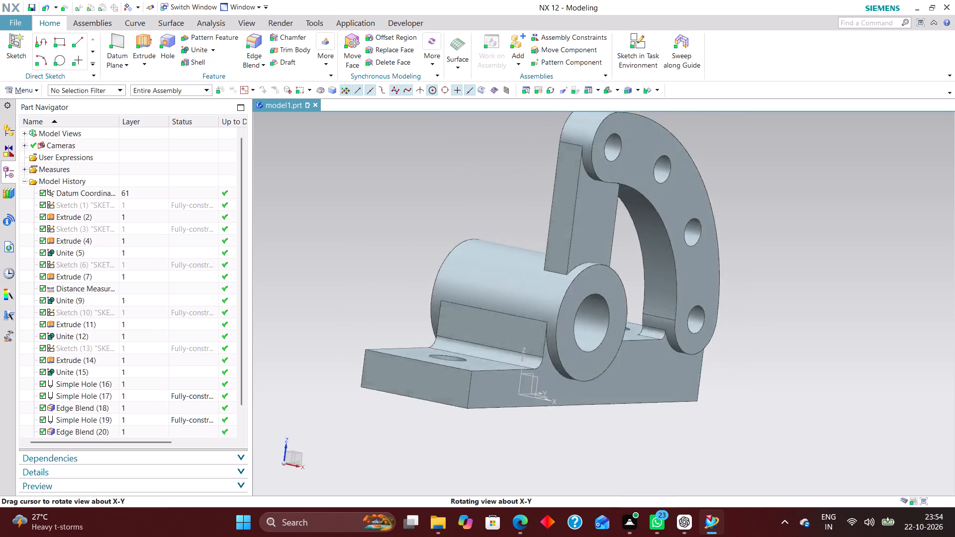
middle_click_drag(795, 409, 757, 422)
middle_click_drag(766, 426, 773, 435)
right_click_drag(816, 378, 715, 378)
scroll(764, 381, "down", 4)
scroll(776, 352, "up", 5)
right_click_drag(802, 356, 735, 363)
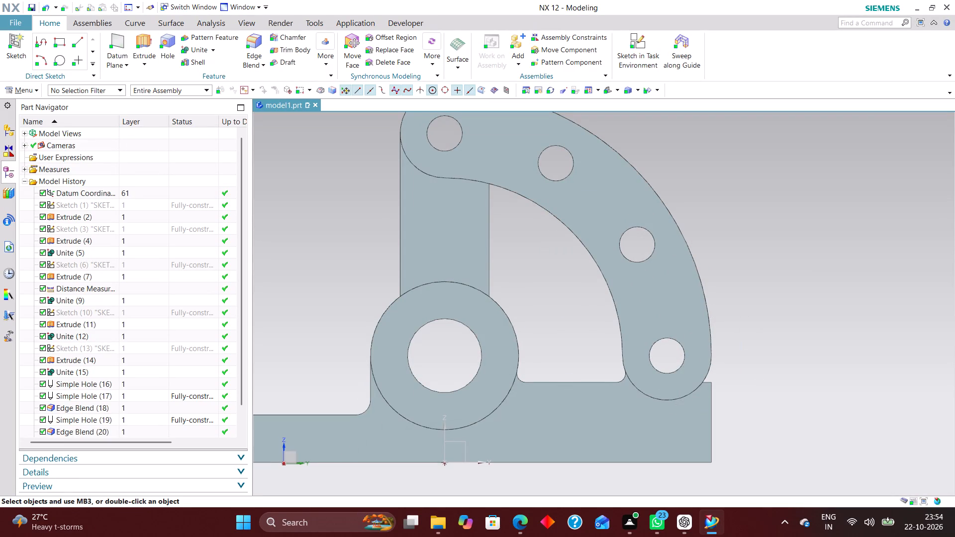
scroll(735, 409, "up", 3)
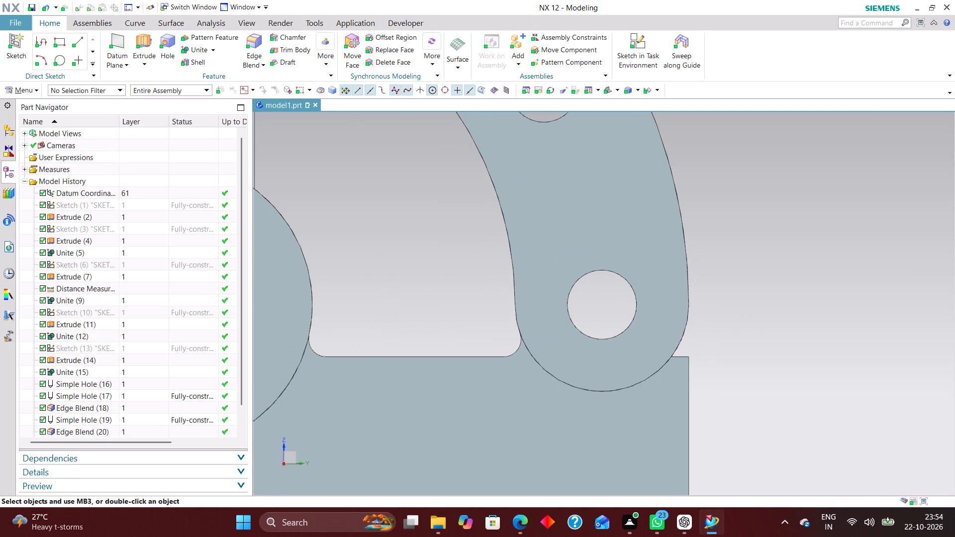
scroll(693, 352, "down", 4)
scroll(679, 402, "up", 4)
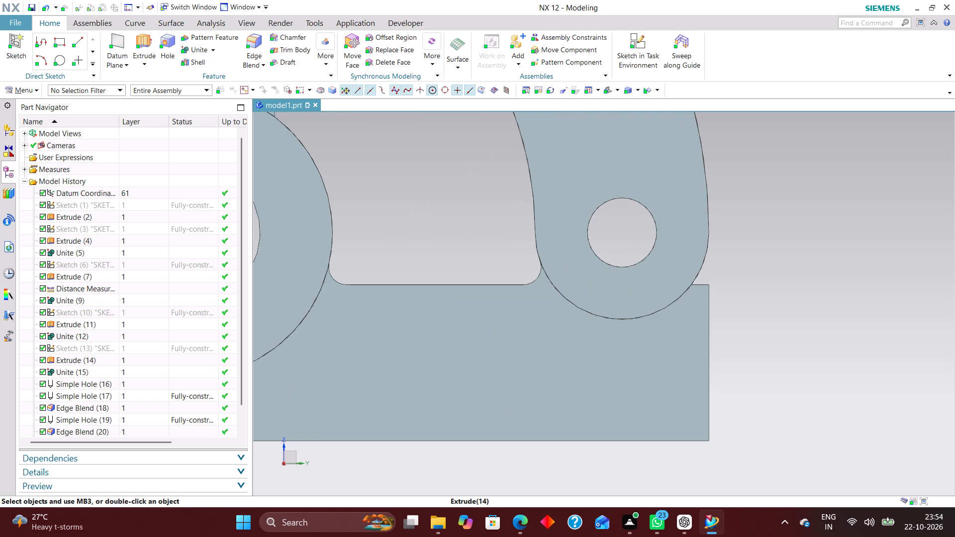
scroll(686, 372, "down", 3)
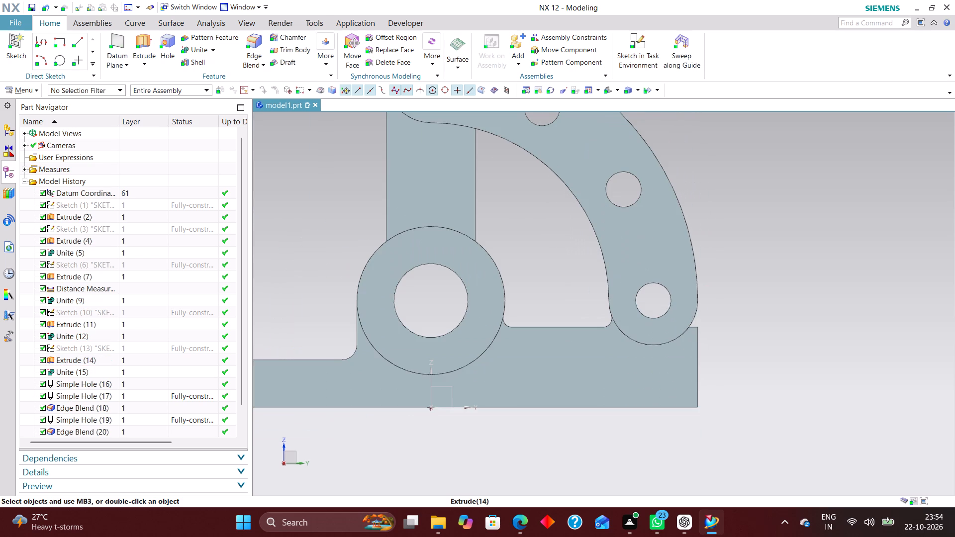
scroll(637, 391, "down", 2)
middle_click_drag(599, 466, 605, 468)
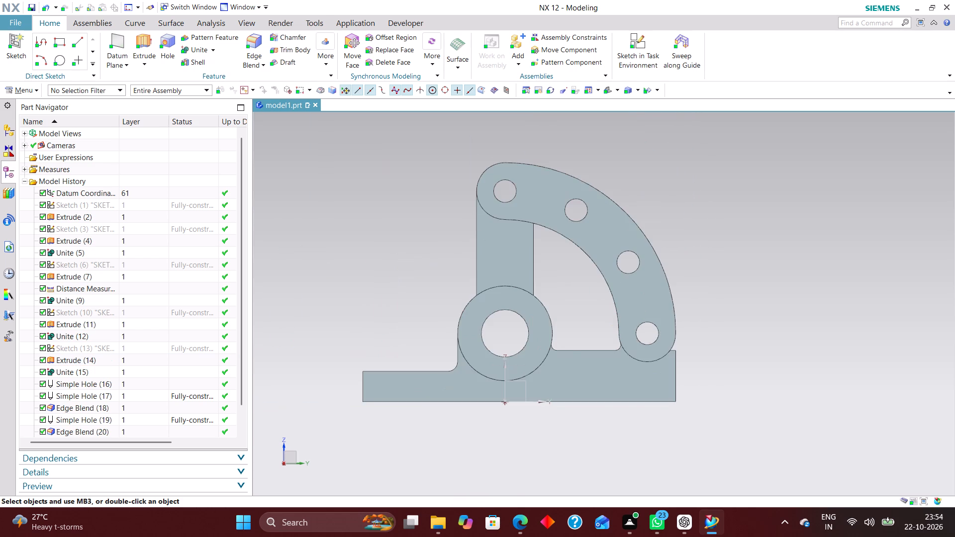
middle_click_drag(605, 468, 613, 478)
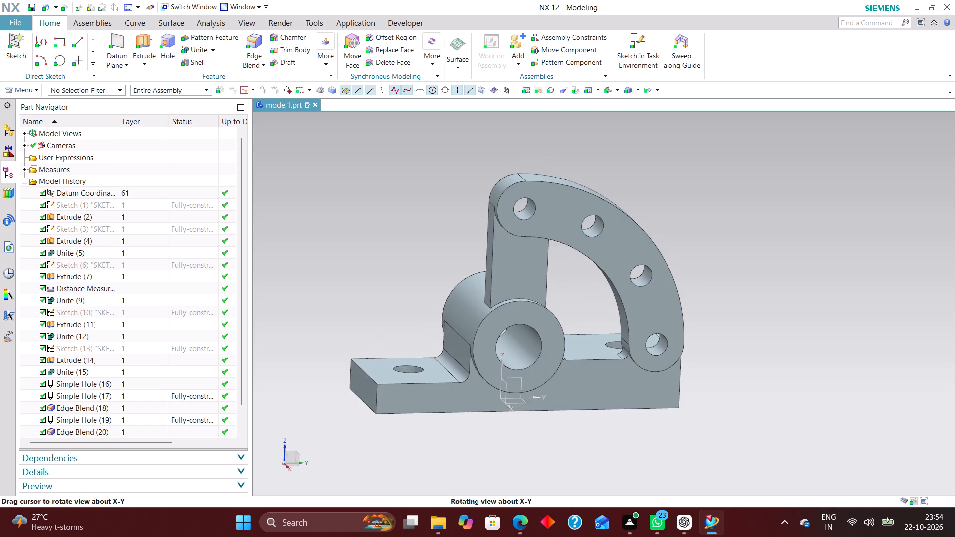
middle_click_drag(613, 478, 603, 467)
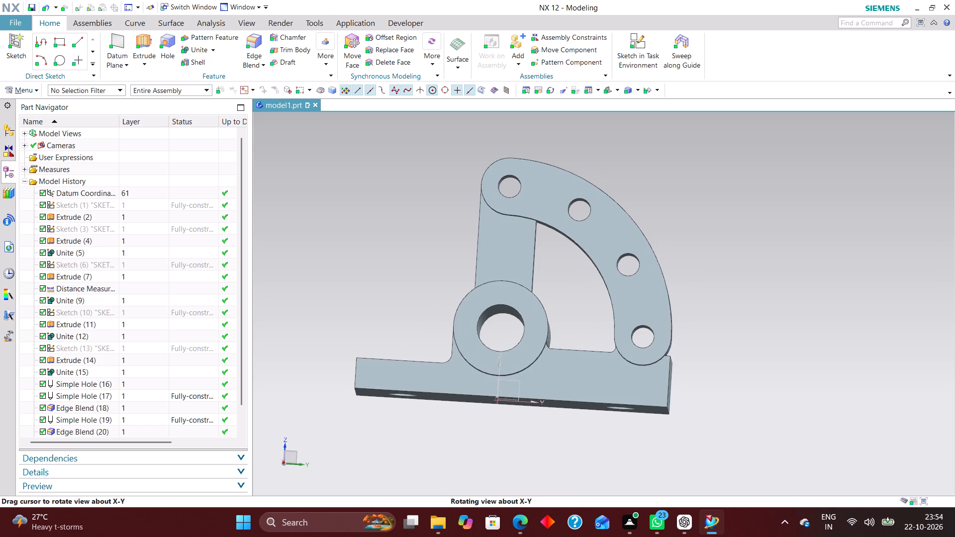
middle_click_drag(603, 467, 609, 473)
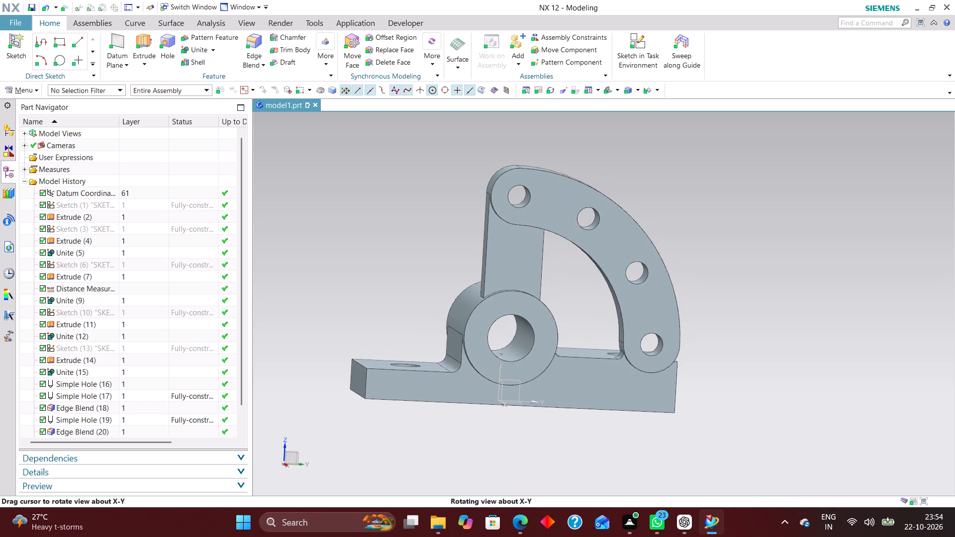
middle_click_drag(609, 473, 608, 473)
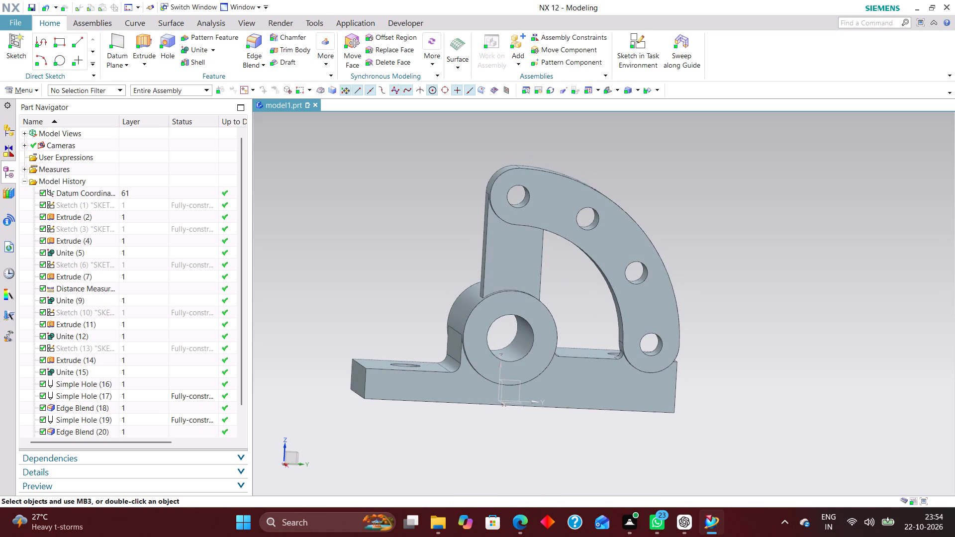
Start a new sketch in the task environment on the datum coordinate system's Y-Z plane.
left_click(639, 46)
middle_click_drag(584, 312, 611, 330)
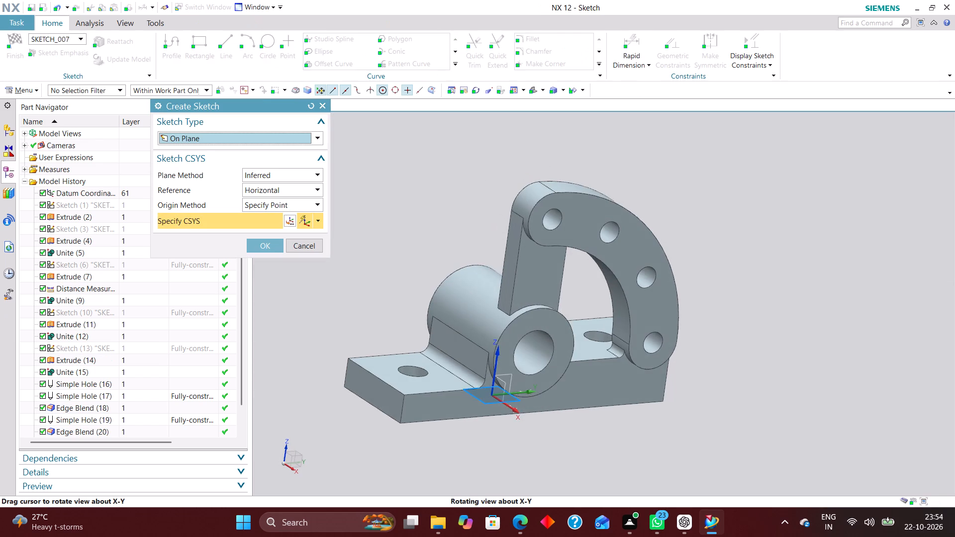
middle_click_drag(611, 330, 609, 330)
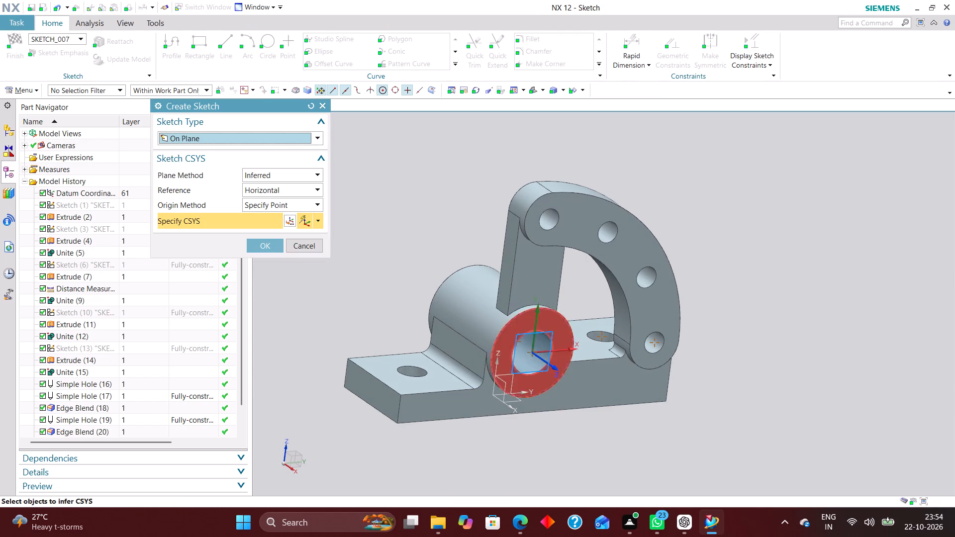
left_click(508, 374)
left_click(267, 246)
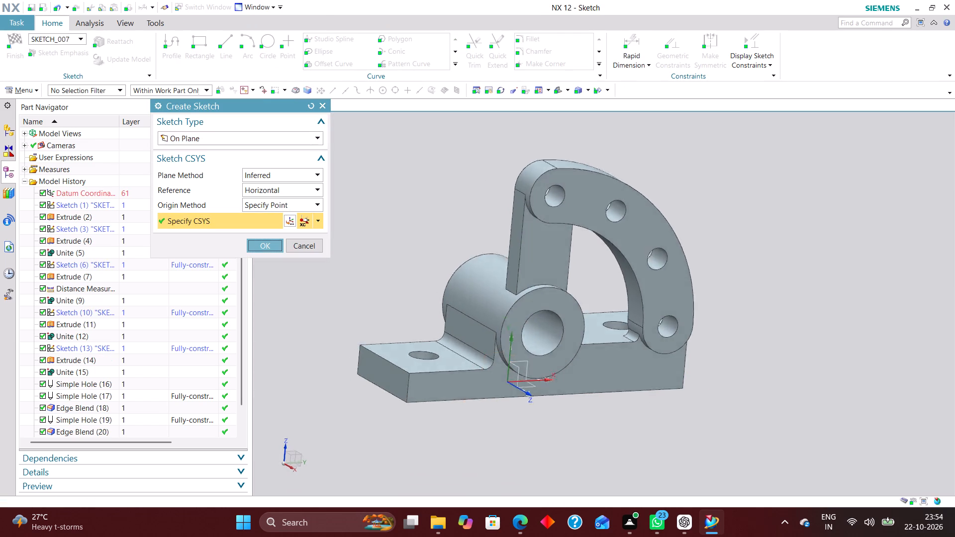
scroll(655, 410, "down", 1)
scroll(760, 290, "up", 4)
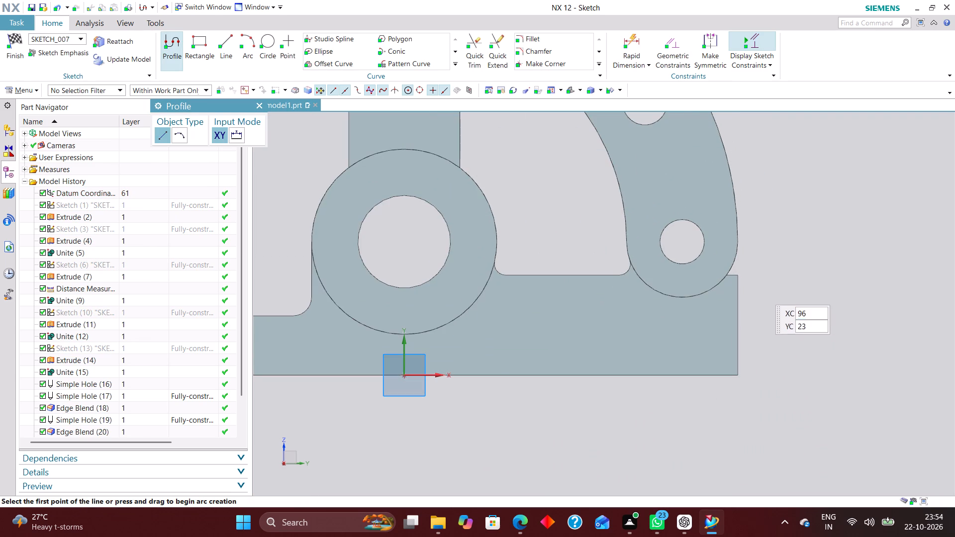
Sketch a narrow upright rectangle beside the arch's lowest hole, overlapping the arch end and the base.
left_click(192, 40)
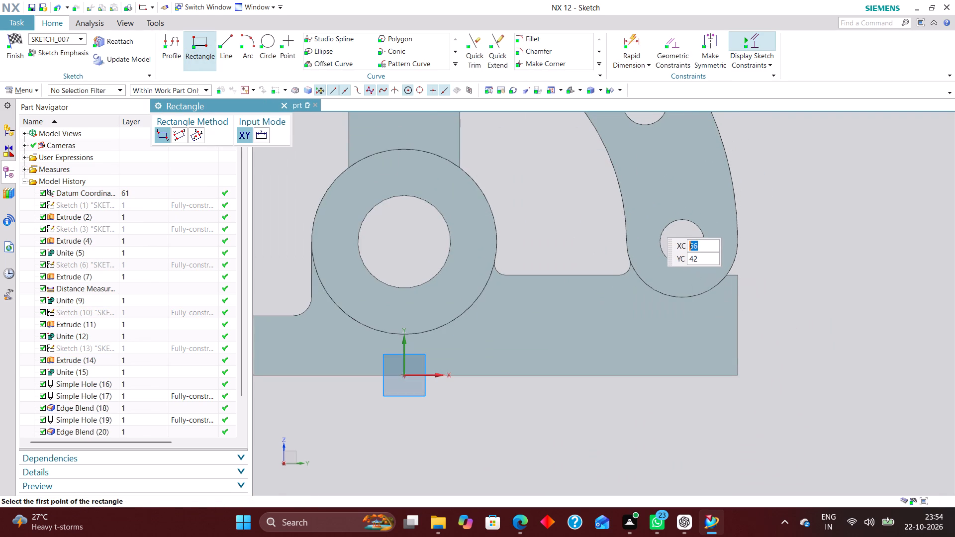
left_click(709, 223)
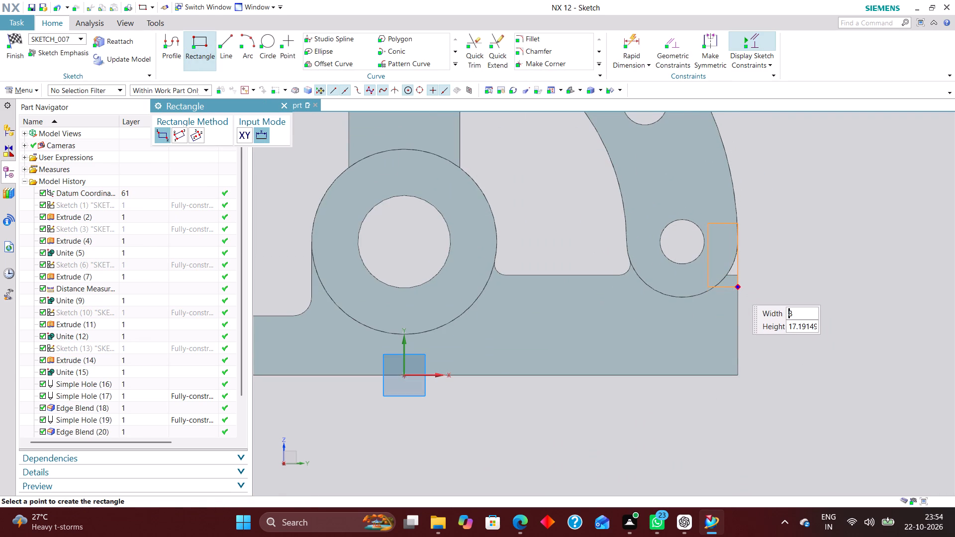
left_click_drag(732, 318, 732, 326)
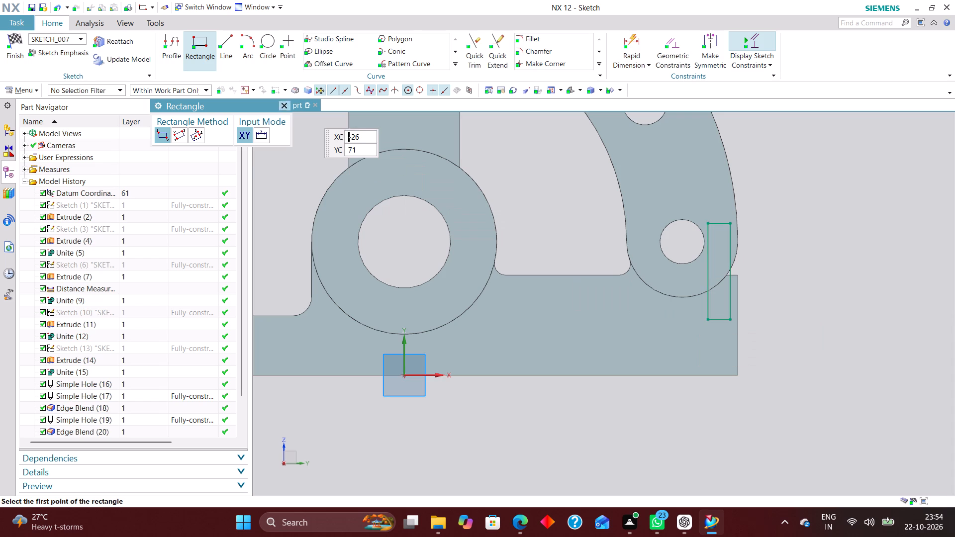
left_click(283, 100)
scroll(736, 276, "up", 4)
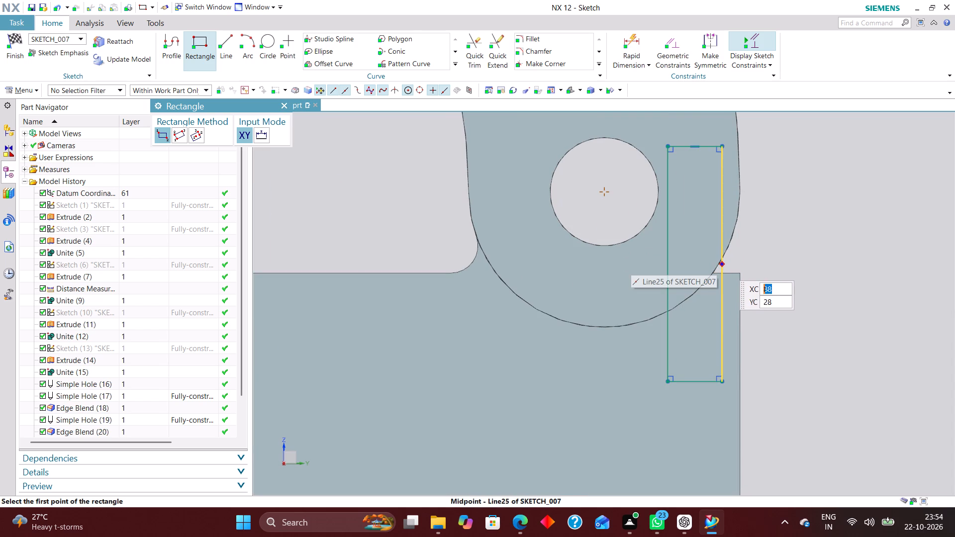
left_click(283, 106)
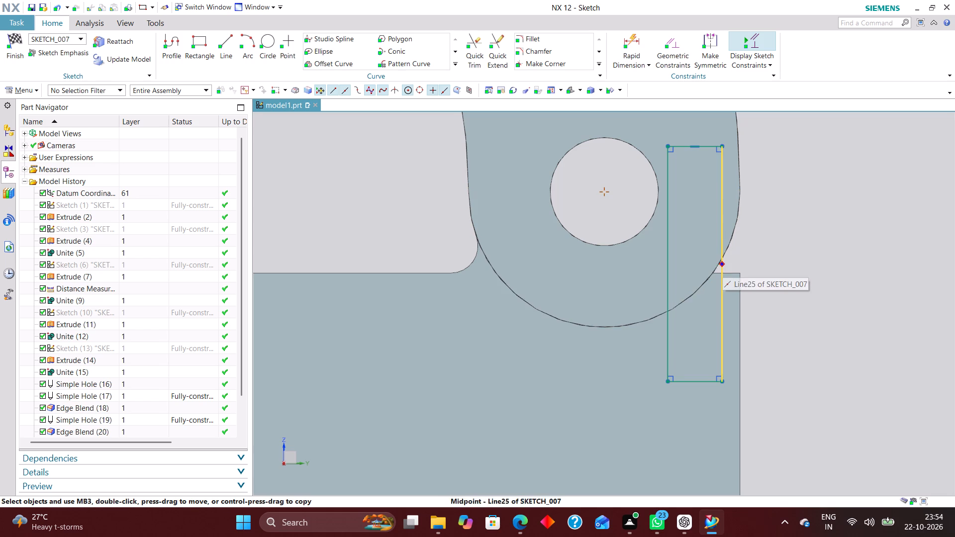
Align the rectangle's outer side with the base's end edge and its top side with the lowest hole's centre level, and finish the sketch.
left_click_drag(722, 265, 744, 278)
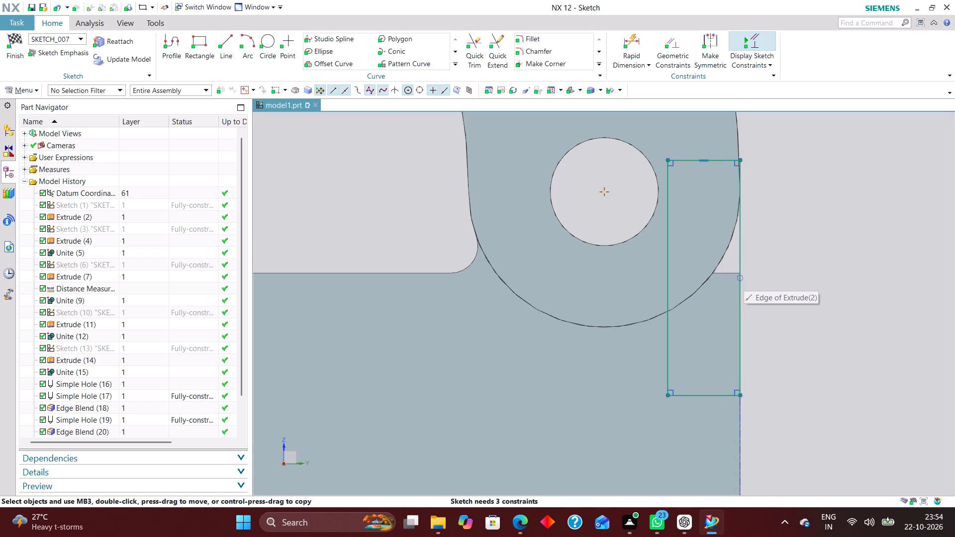
scroll(774, 290, "up", 4)
scroll(733, 321, "down", 6)
scroll(696, 260, "up", 6)
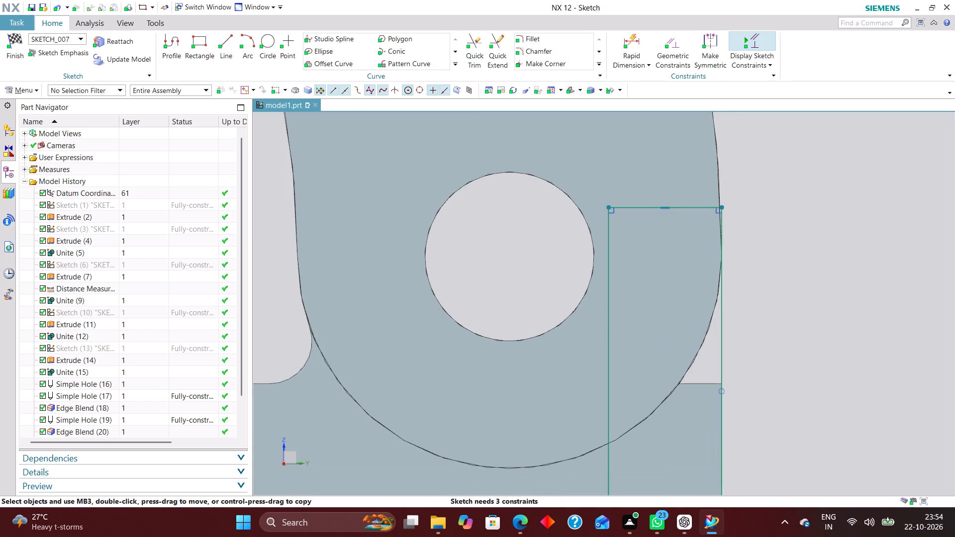
left_click_drag(664, 208, 662, 204)
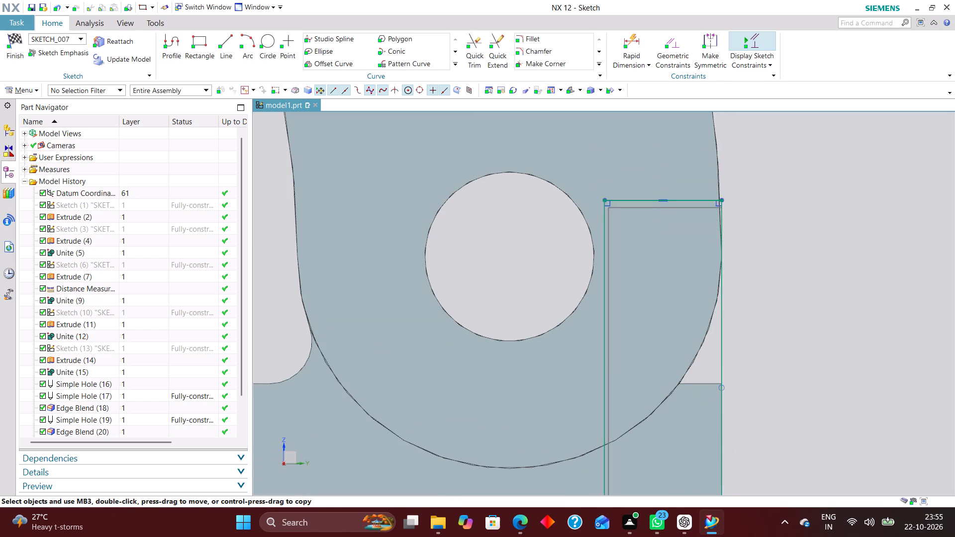
left_click_drag(662, 204, 671, 251)
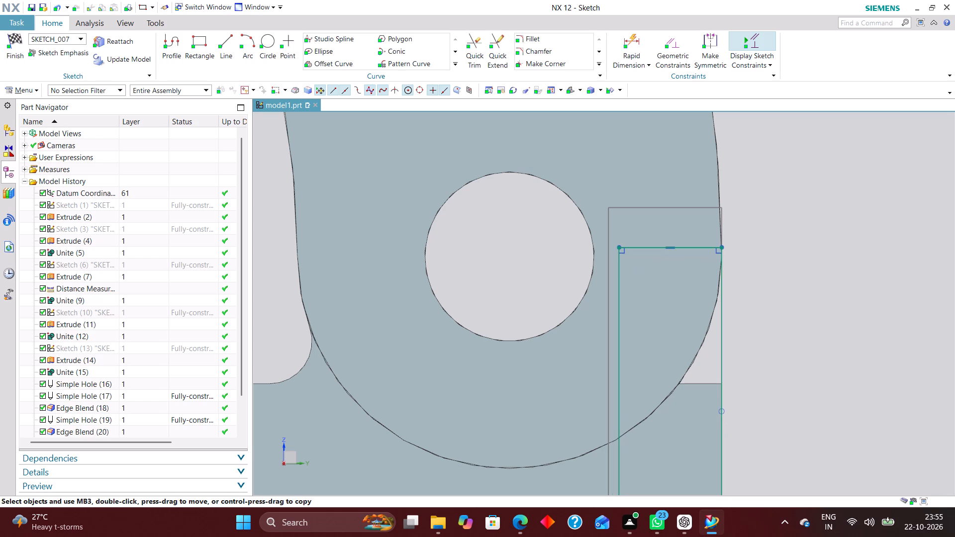
left_click_drag(671, 251, 667, 255)
scroll(758, 222, "down", 2)
right_click_drag(784, 255, 704, 255)
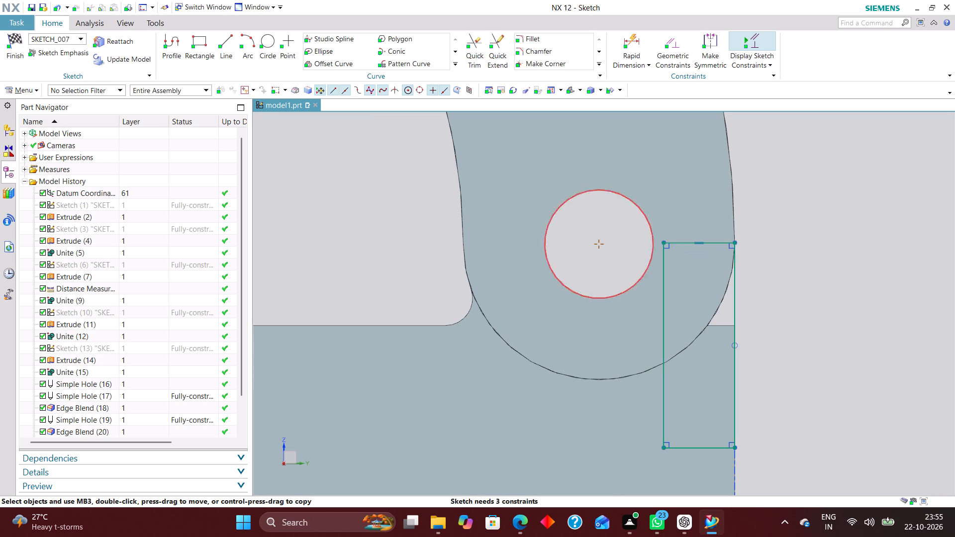
scroll(725, 295, "down", 2)
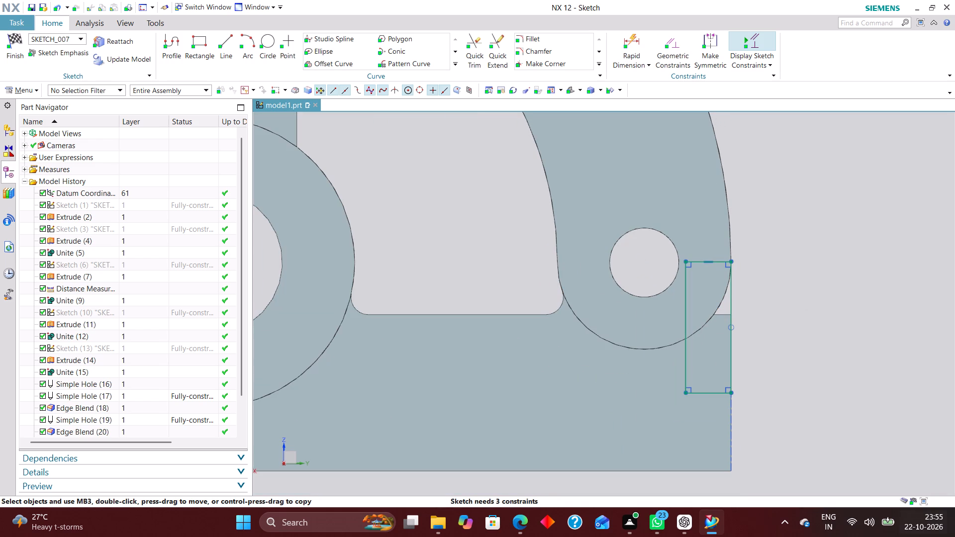
left_click(9, 42)
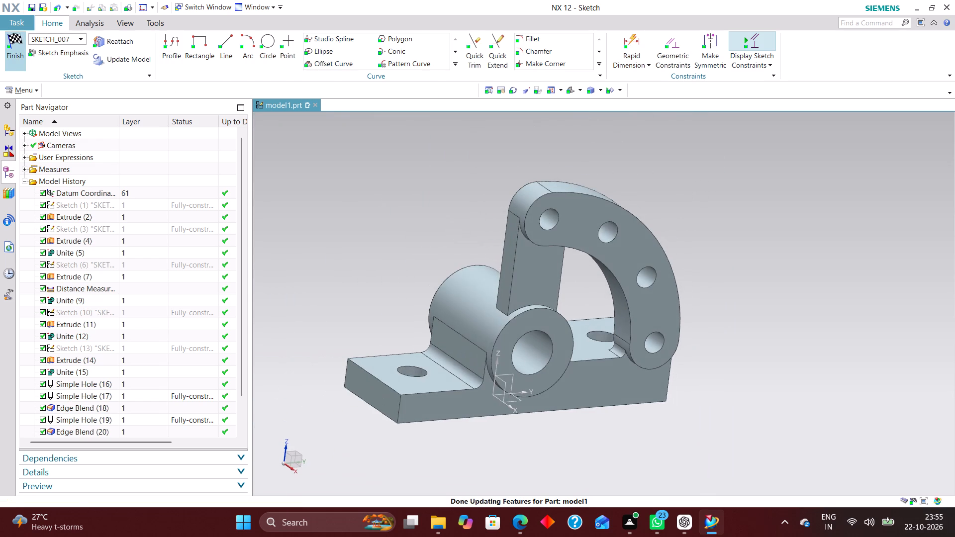
Extrude the rectangle from a start distance of 16 mm to an end distance of 28 mm with Boolean None.
middle_click_drag(732, 394, 700, 386)
left_click(137, 35)
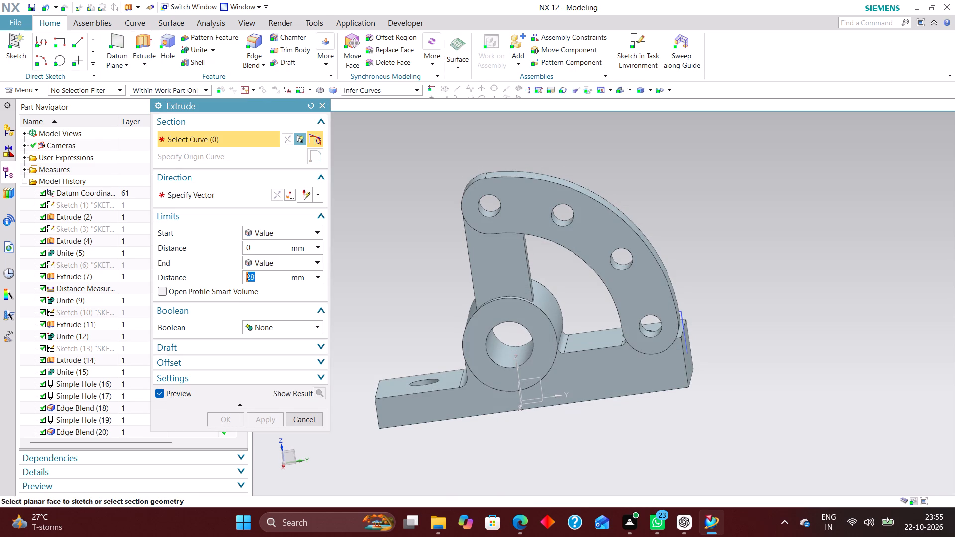
scroll(688, 327, "up", 5)
left_click(669, 296)
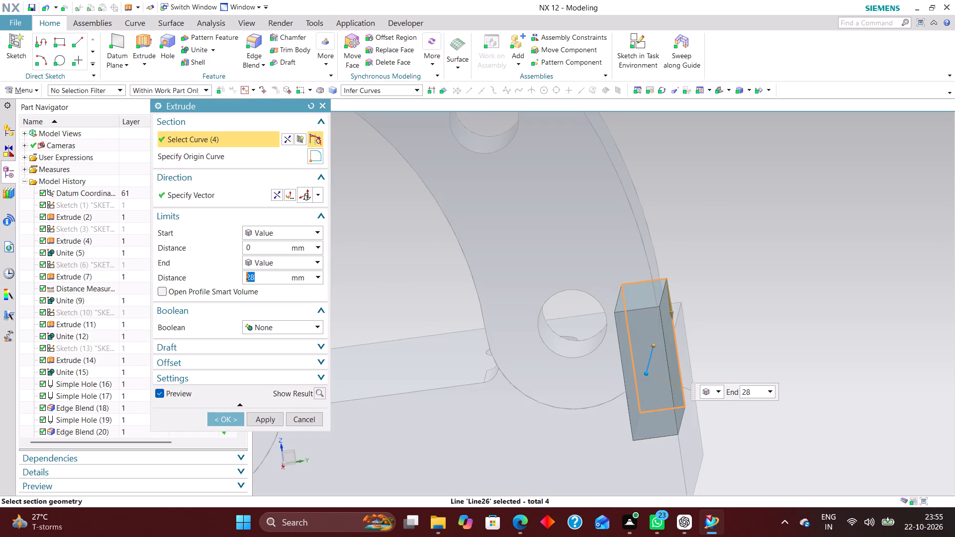
middle_click_drag(793, 285, 760, 289)
right_click_drag(768, 216, 672, 223)
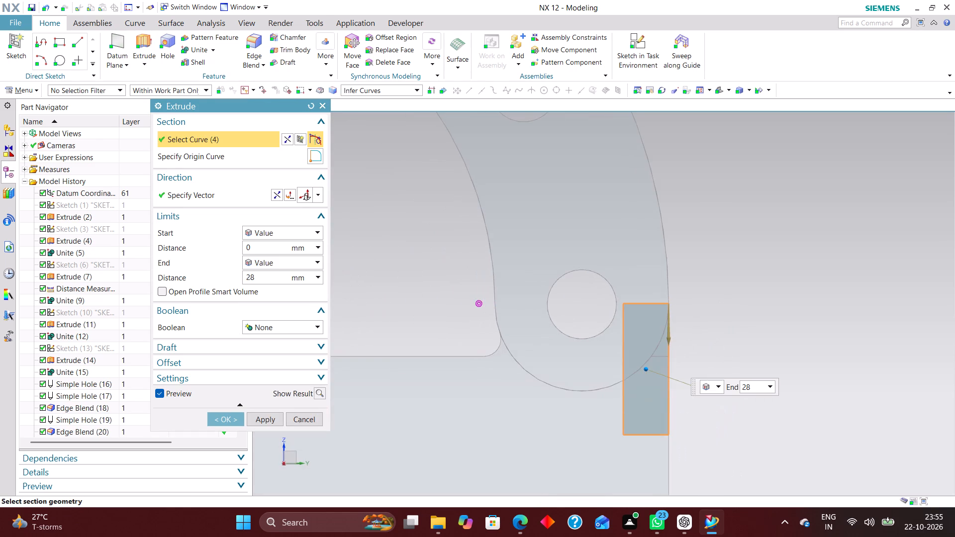
middle_click_drag(769, 298, 687, 294)
scroll(761, 261, "down", 4)
right_click_drag(774, 258, 687, 260)
scroll(564, 294, "up", 1)
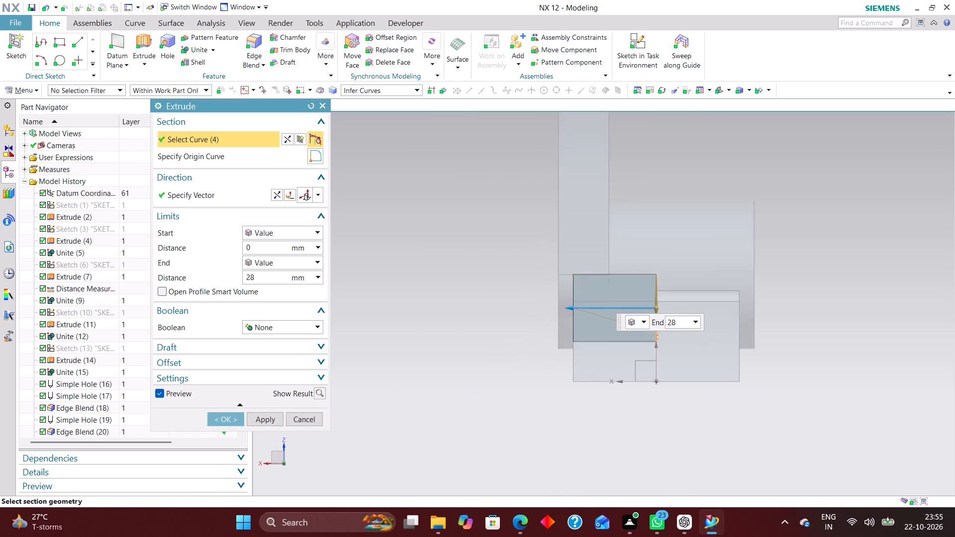
scroll(564, 294, "up", 3)
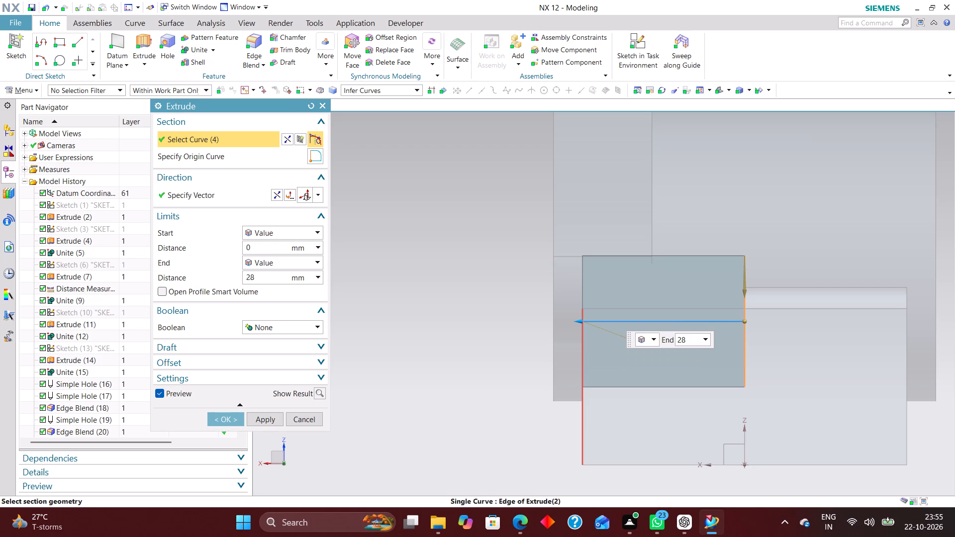
left_click_drag(748, 322, 658, 321)
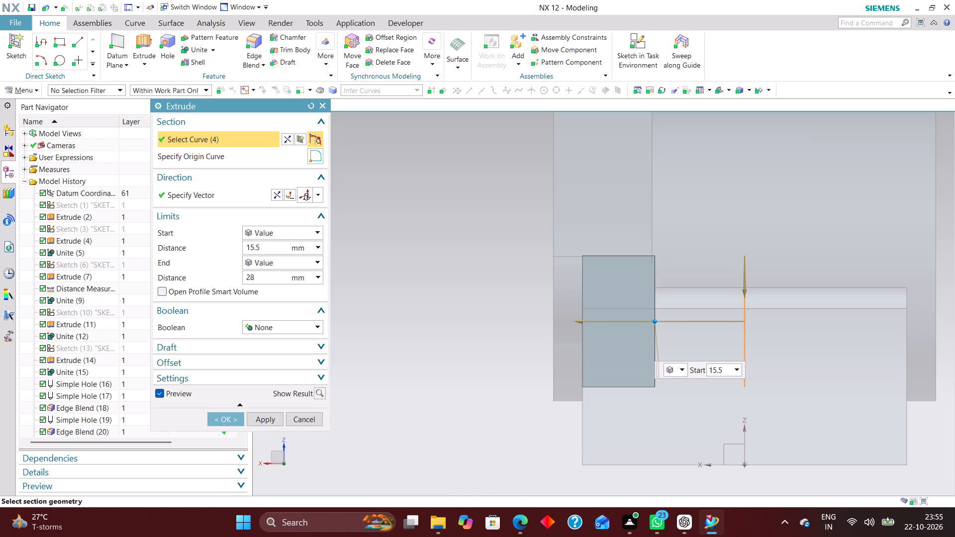
left_click_drag(658, 321, 656, 316)
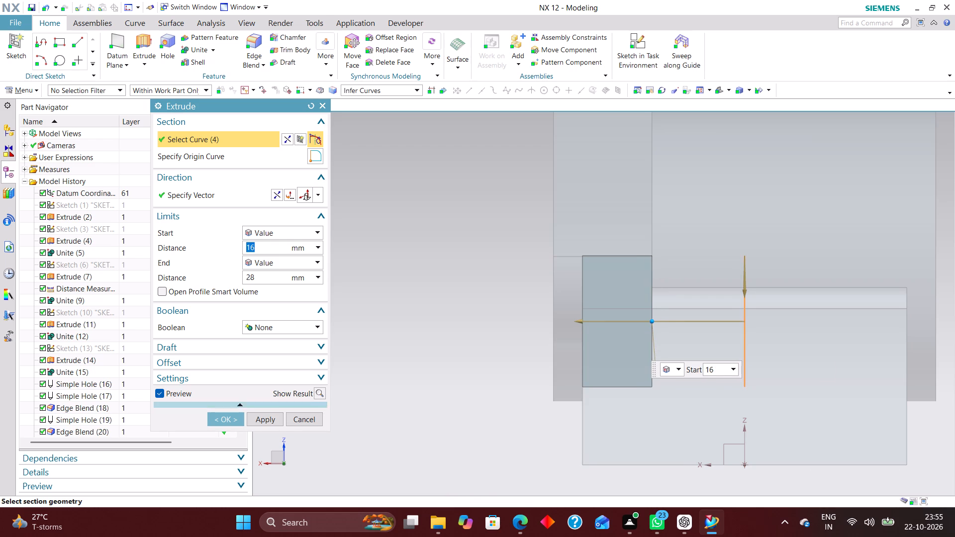
left_click(227, 417)
scroll(526, 387, "down", 4)
middle_click_drag(682, 458, 644, 461)
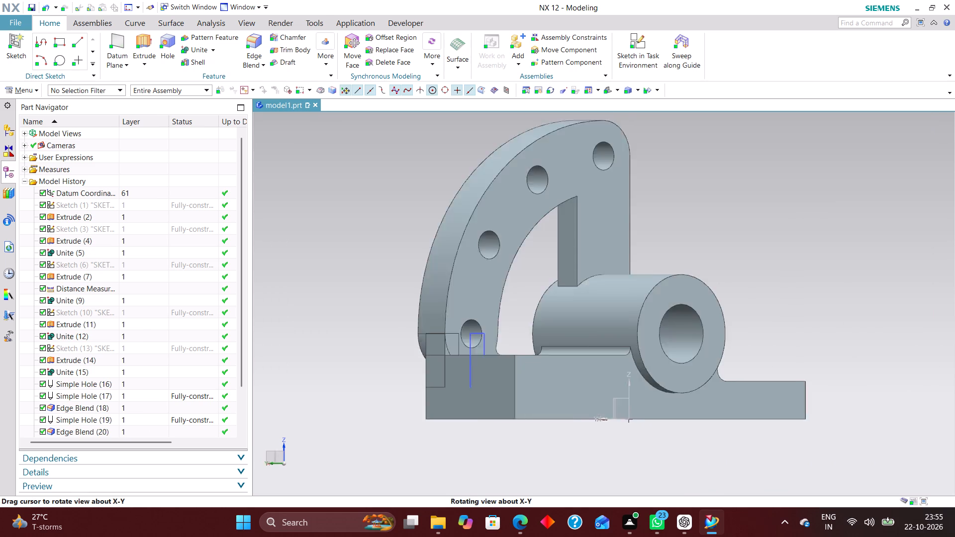
middle_click_drag(644, 461, 634, 482)
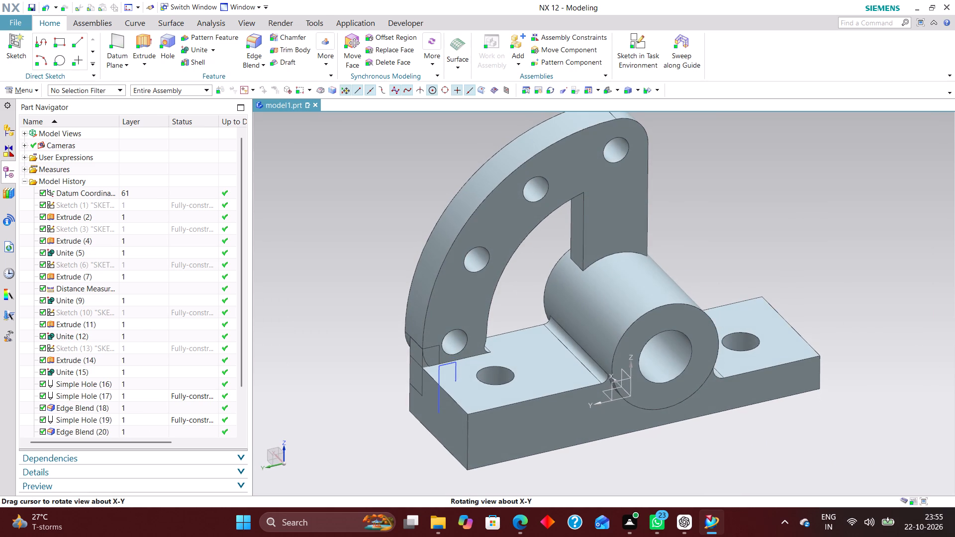
Unite the small extruded filler block at the arch's lower end with the main bracket body.
middle_click_drag(634, 482, 637, 476)
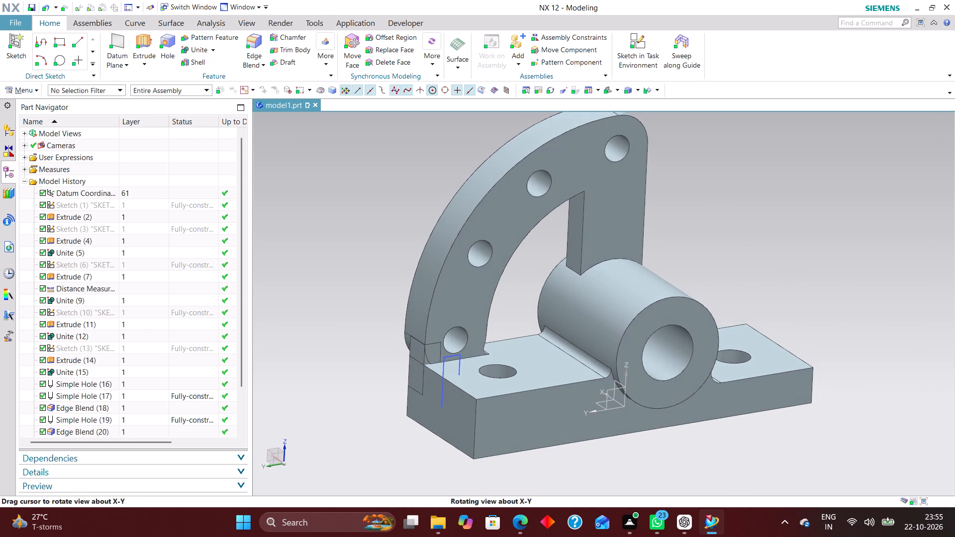
middle_click_drag(637, 476, 722, 476)
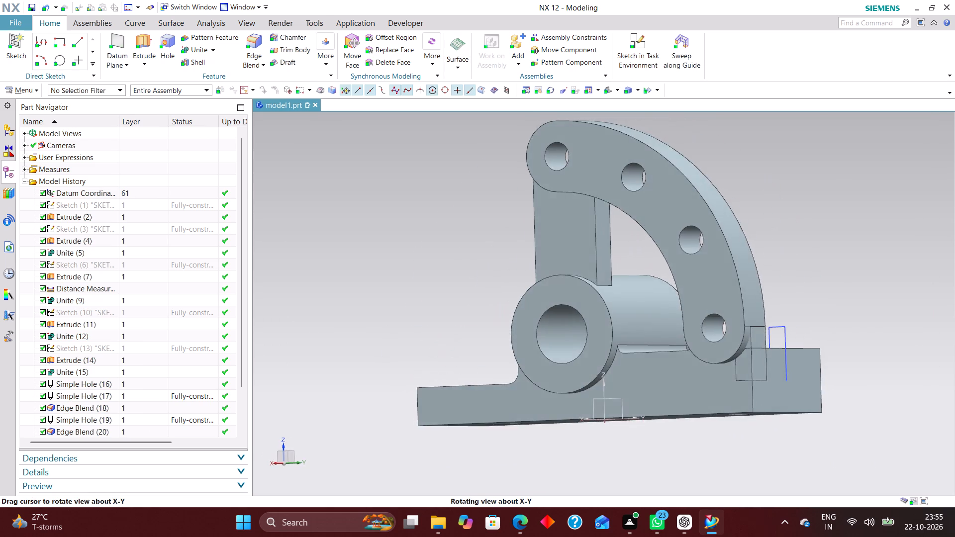
middle_click_drag(722, 476, 730, 477)
right_click_drag(836, 465, 639, 447)
scroll(822, 386, "up", 3)
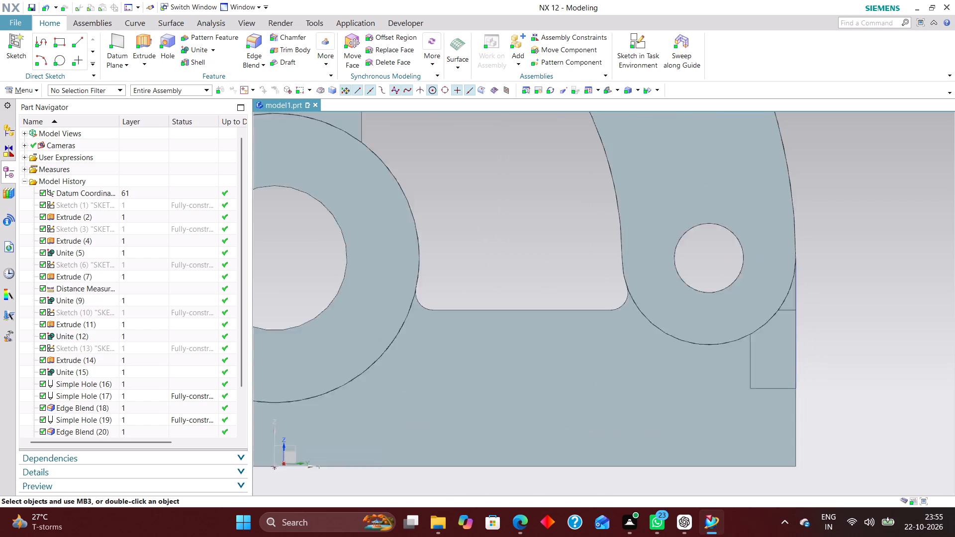
scroll(822, 386, "up", 2)
left_click(196, 52)
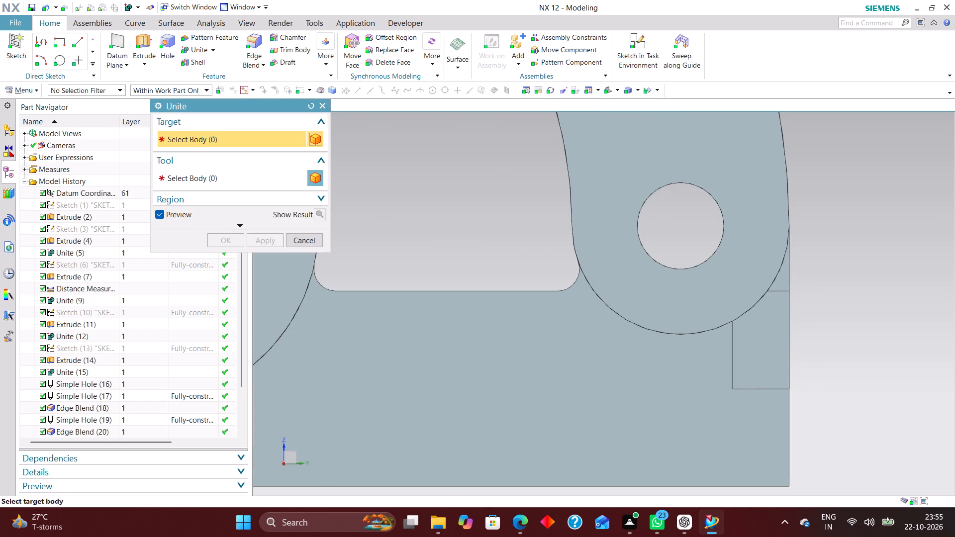
left_click(521, 426)
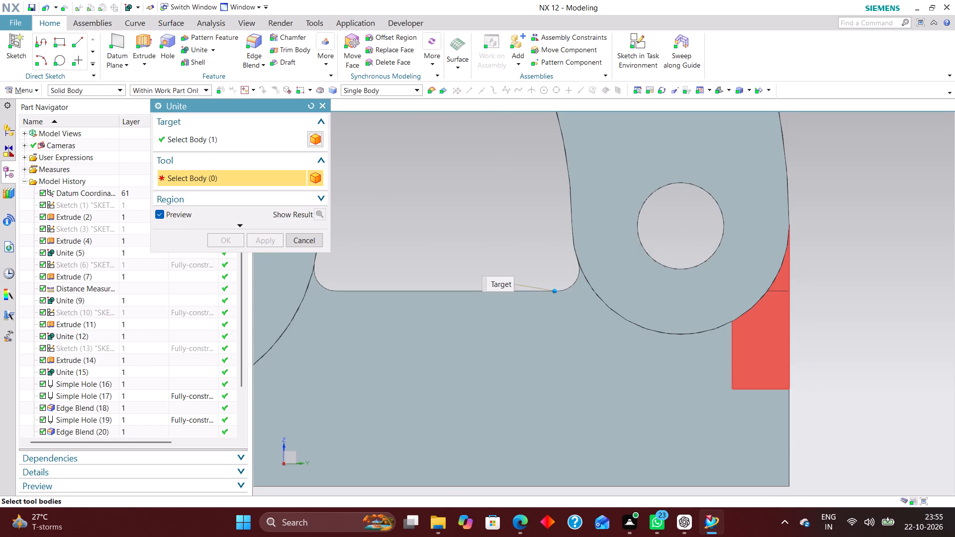
left_click(781, 275)
left_click(228, 238)
Reorder the filler block's sketch, extrude and unite features in the model history to sit directly after Unite (15), ahead of the holes.
scroll(632, 347, "down", 5)
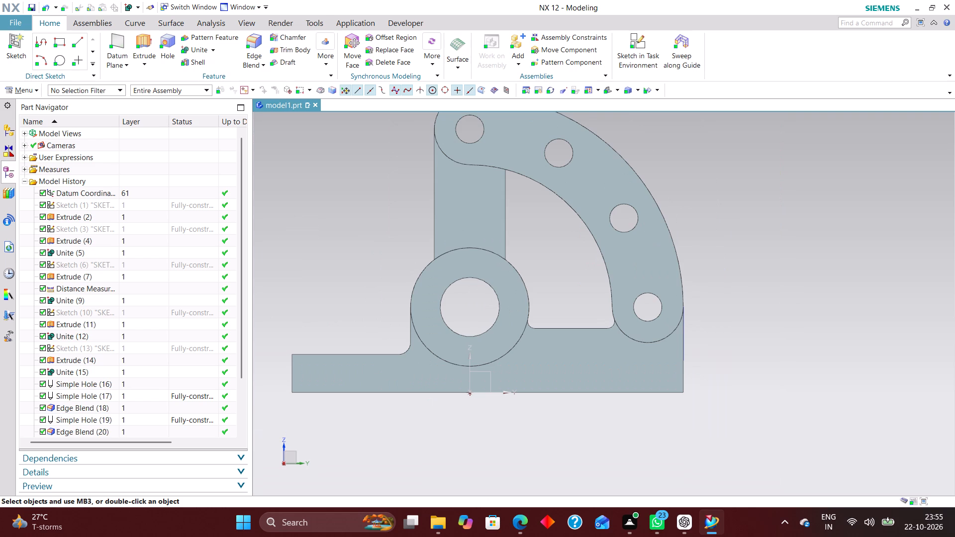
key("End")
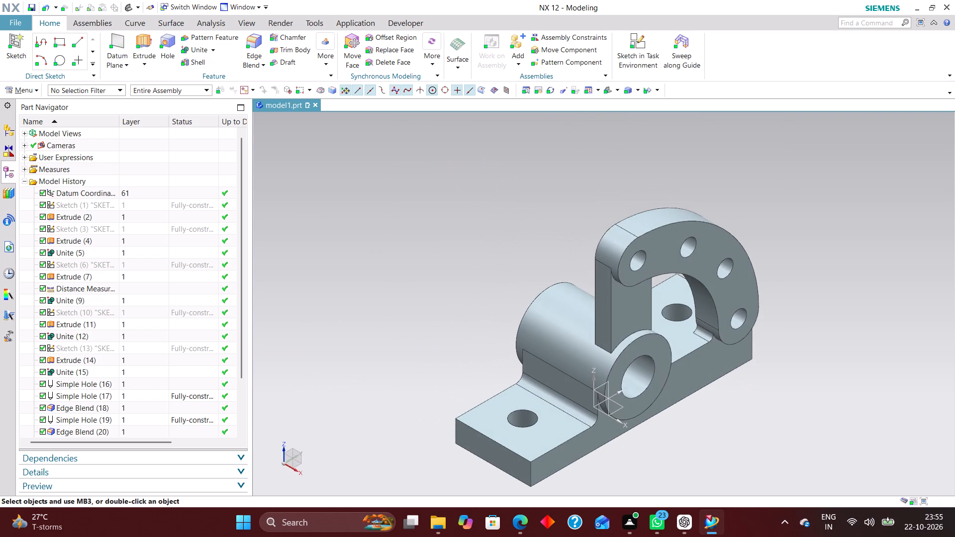
scroll(100, 359, "down", 5)
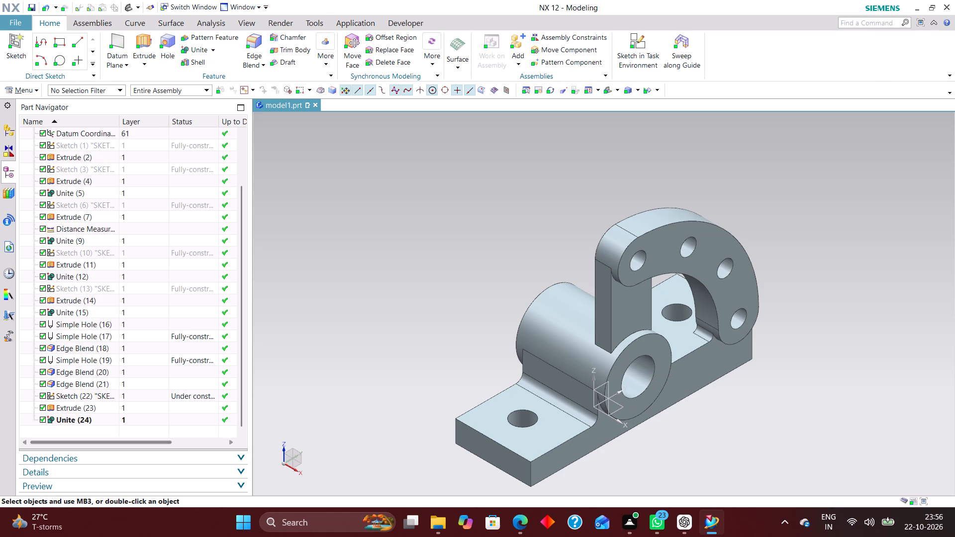
left_click(97, 392, "ctrl")
left_click(99, 407, "ctrl")
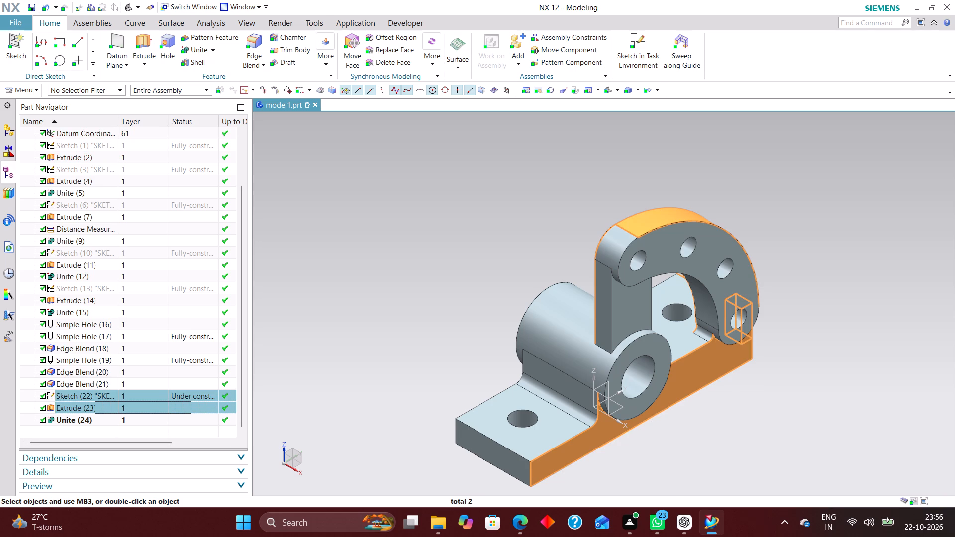
left_click(97, 418, "ctrl")
left_click_drag(96, 395, 99, 326)
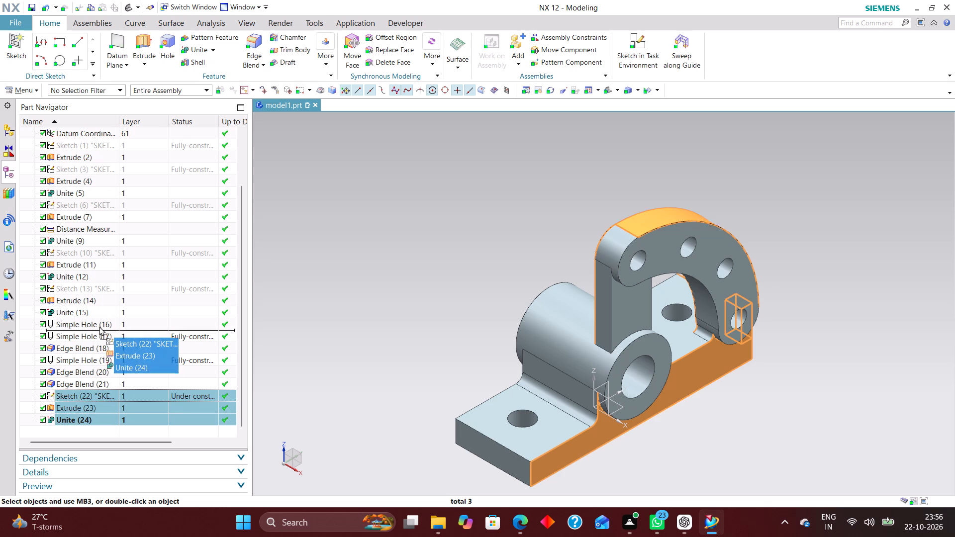
left_click_drag(99, 326, 97, 325)
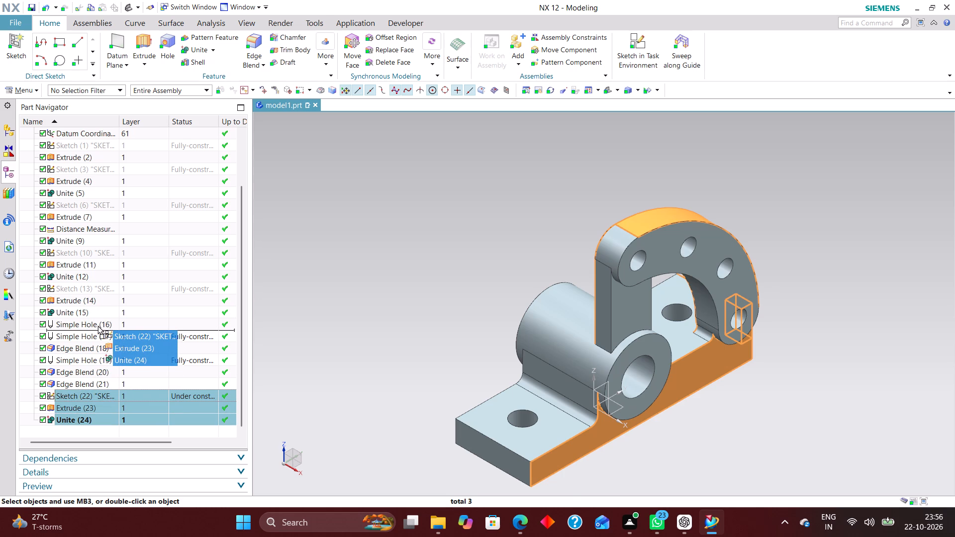
left_click_drag(97, 325, 97, 321)
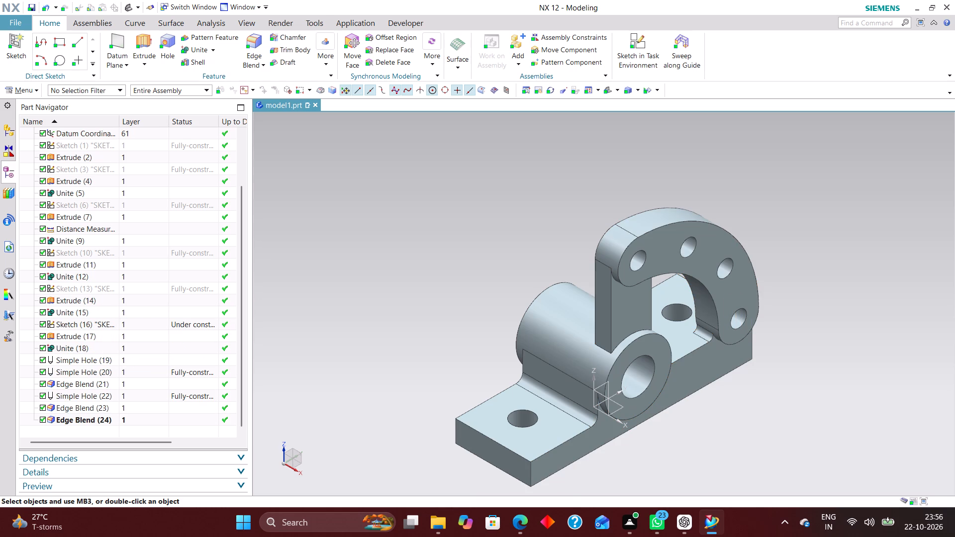
Group the three Simple Hole features into a feature group named HOLES.
middle_click_drag(714, 460, 694, 450)
scroll(92, 337, "up", 4)
scroll(92, 337, "down", 3)
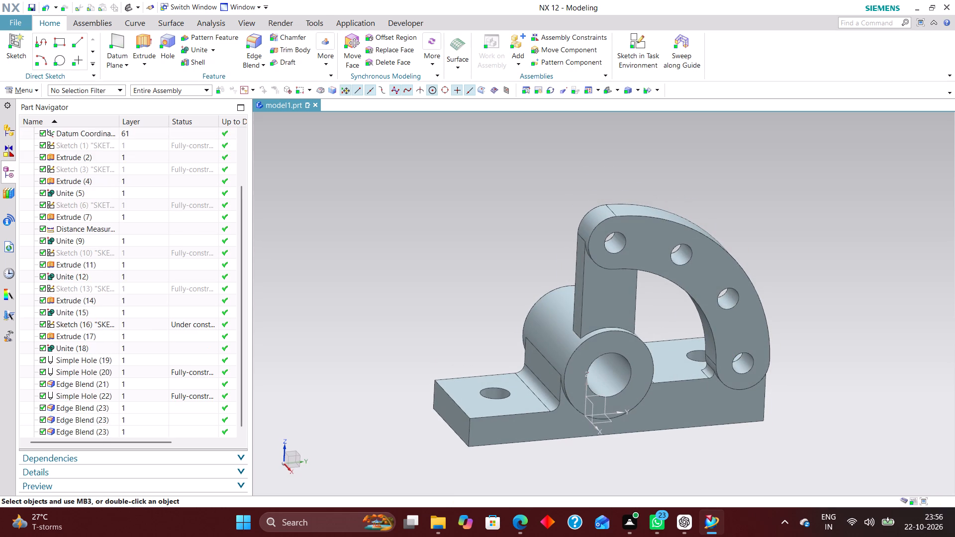
left_click(90, 359, "ctrl")
left_click(90, 368, "ctrl")
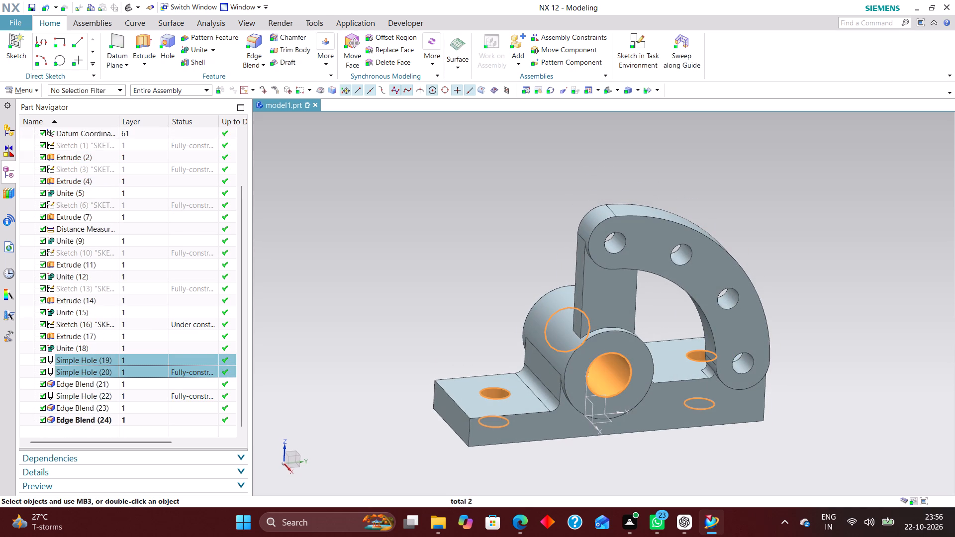
left_click(96, 396, "ctrl")
right_click(96, 395)
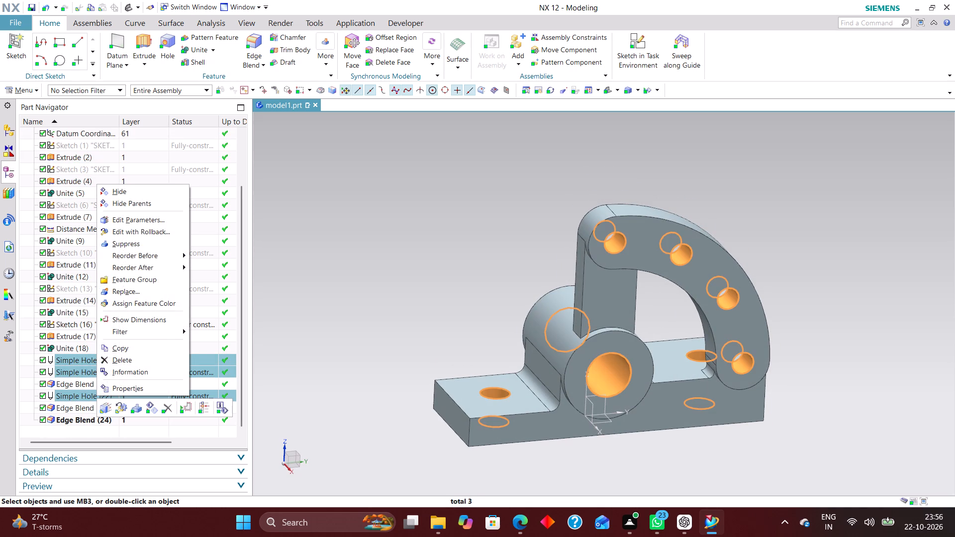
left_click(132, 278)
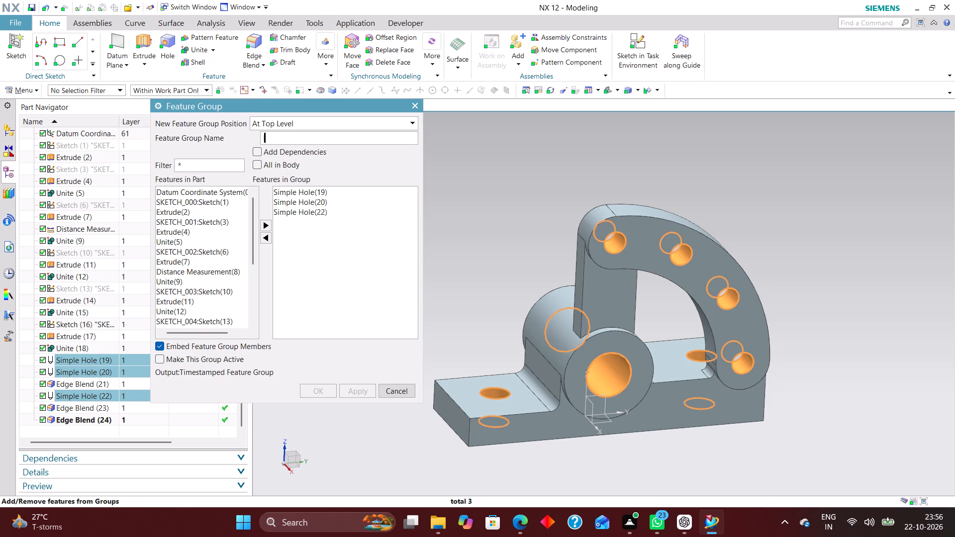
type("HOLES")
key("Return")
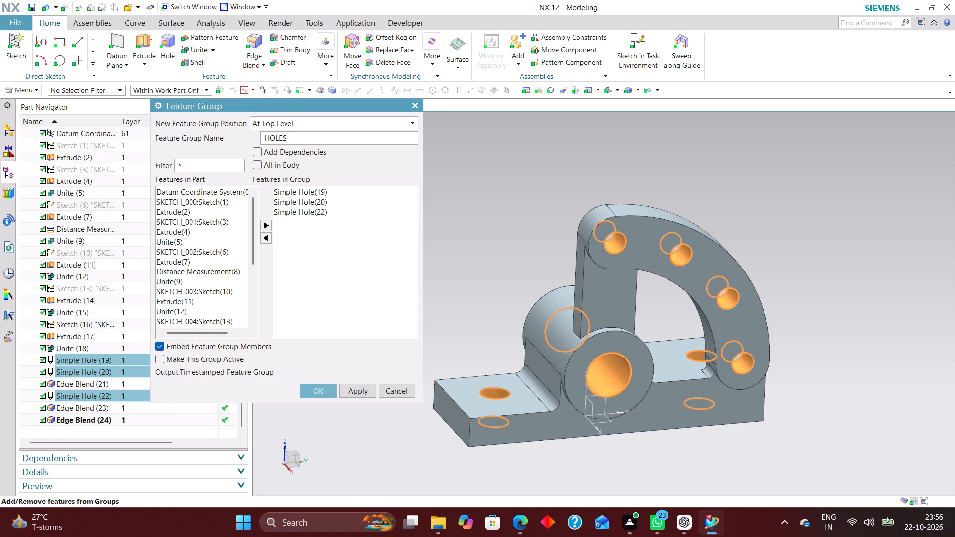
left_click(319, 388)
Move the datum coordinate system to layer 220.
scroll(60, 391, "down", 5)
scroll(64, 399, "up", 5)
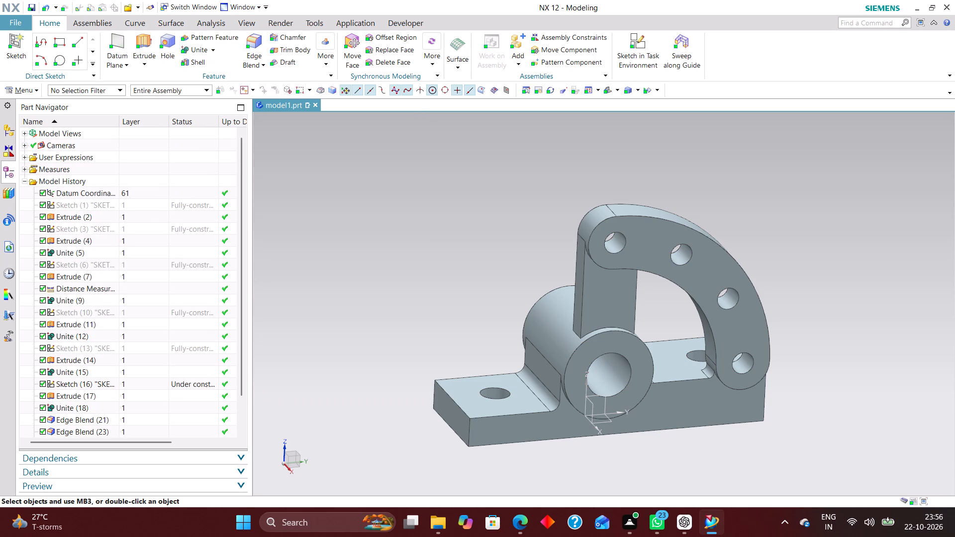
scroll(111, 288, "down", 6)
scroll(111, 288, "up", 4)
left_click(137, 191)
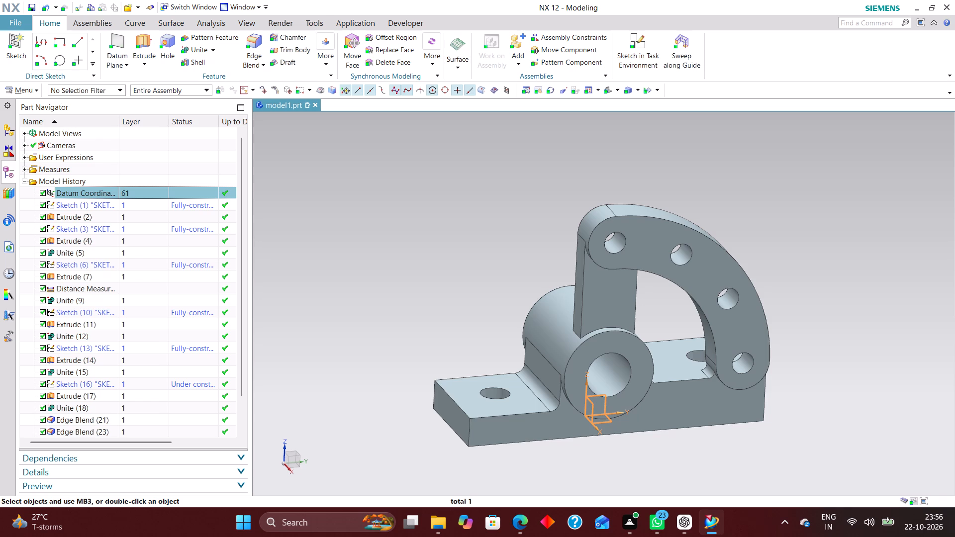
key("ctrl+j")
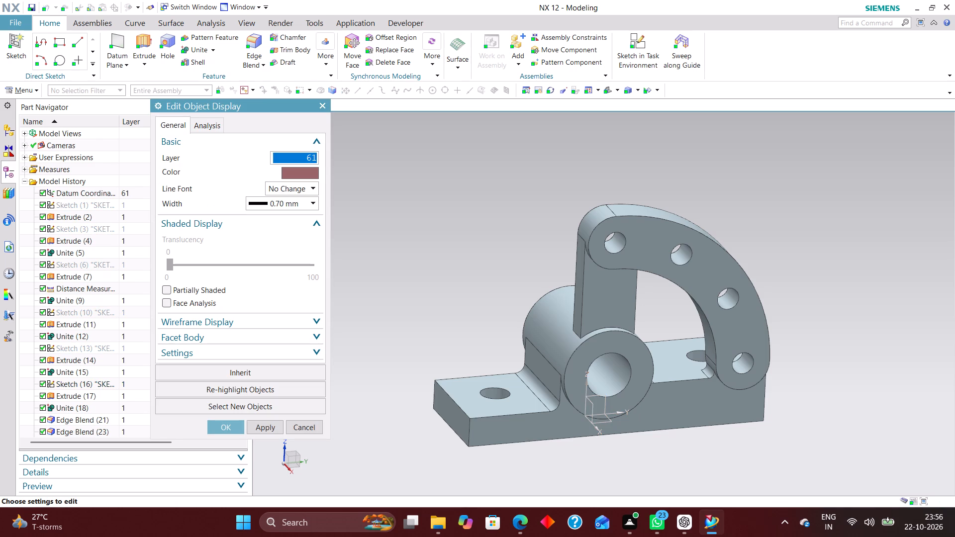
type("220")
key("Return")
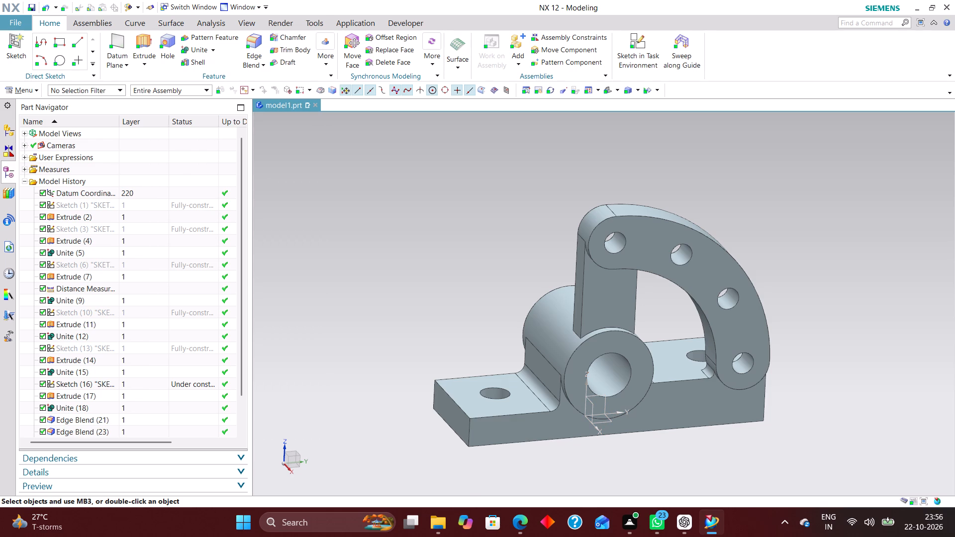
Hide the filler block's rectangle sketch at the end of the base.
right_click_drag(801, 200, 610, 202)
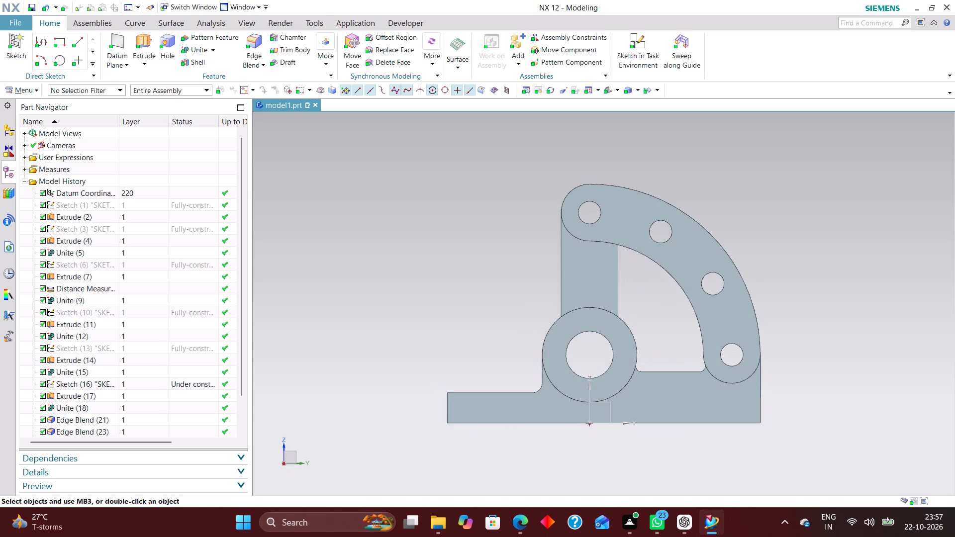
middle_click_drag(483, 203, 492, 284)
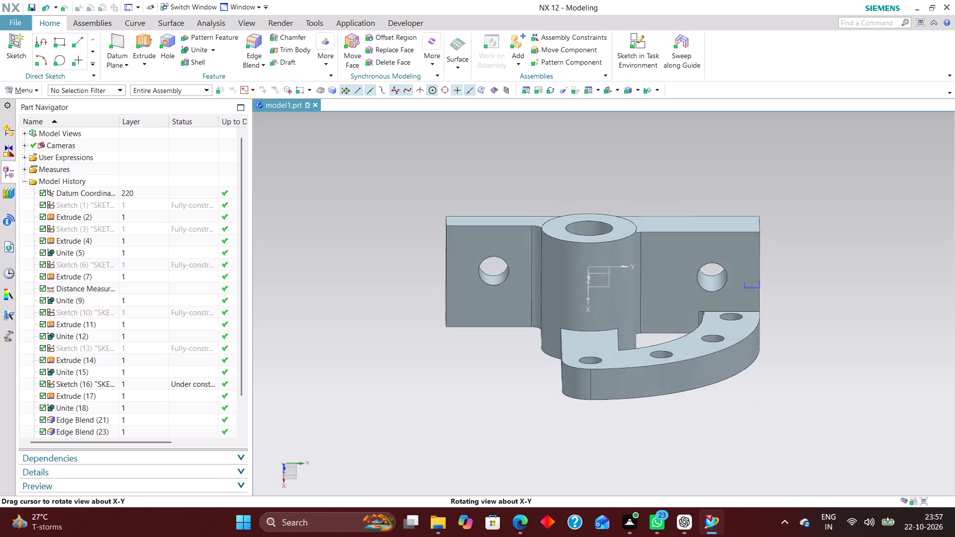
middle_click_drag(492, 284, 493, 287)
right_click_drag(738, 170, 520, 167)
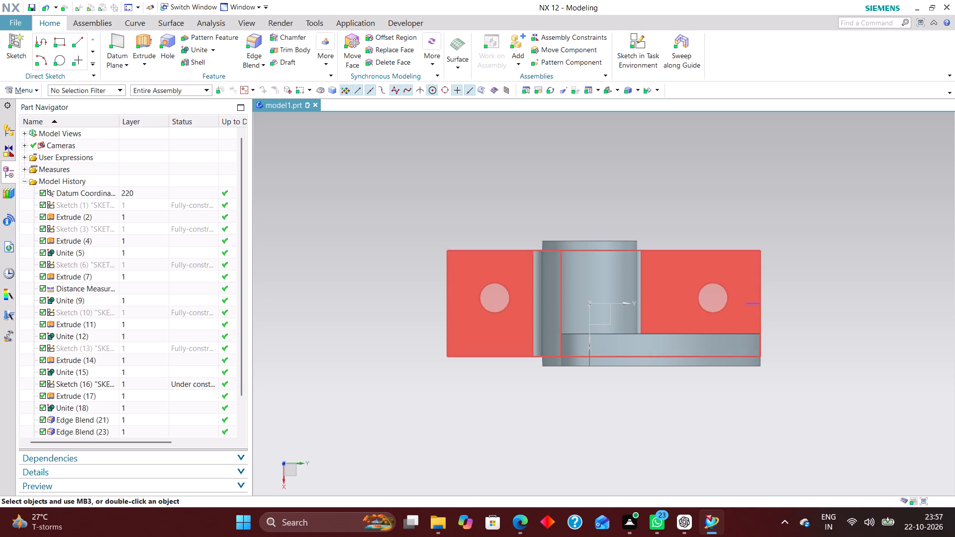
right_click_drag(753, 301, 752, 414)
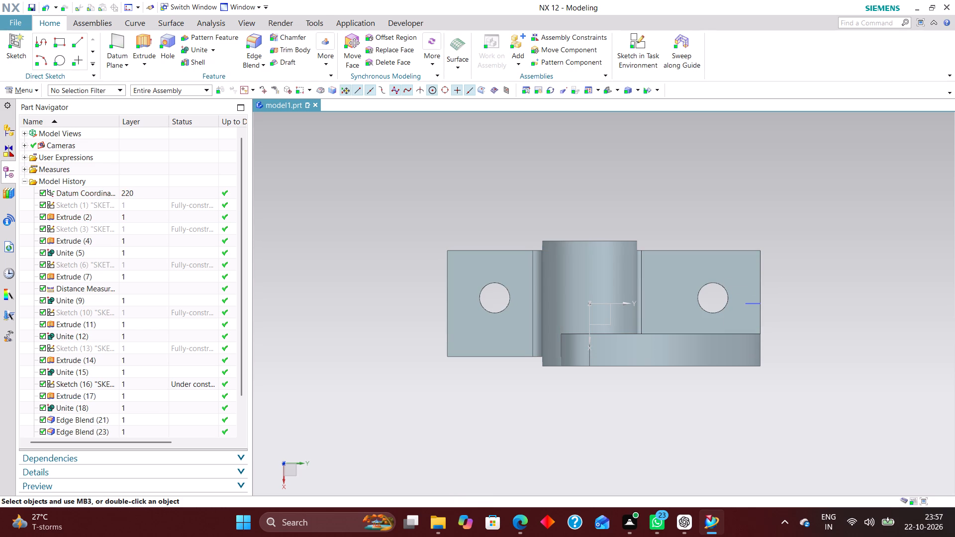
right_click_drag(750, 302, 762, 388)
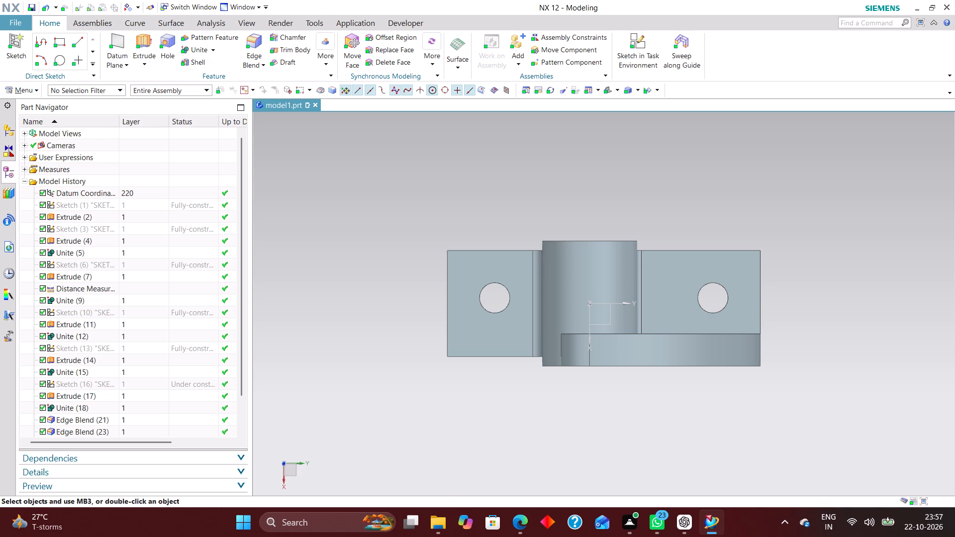
Move the base profile sketch, Sketch (1), to layer 11.
middle_click_drag(665, 447, 728, 392)
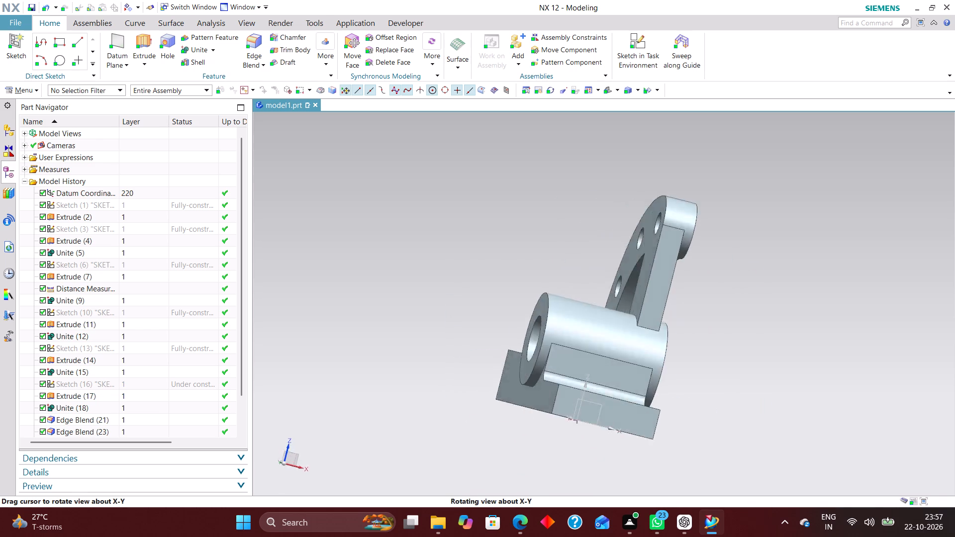
middle_click_drag(728, 392, 670, 395)
scroll(689, 380, "up", 1)
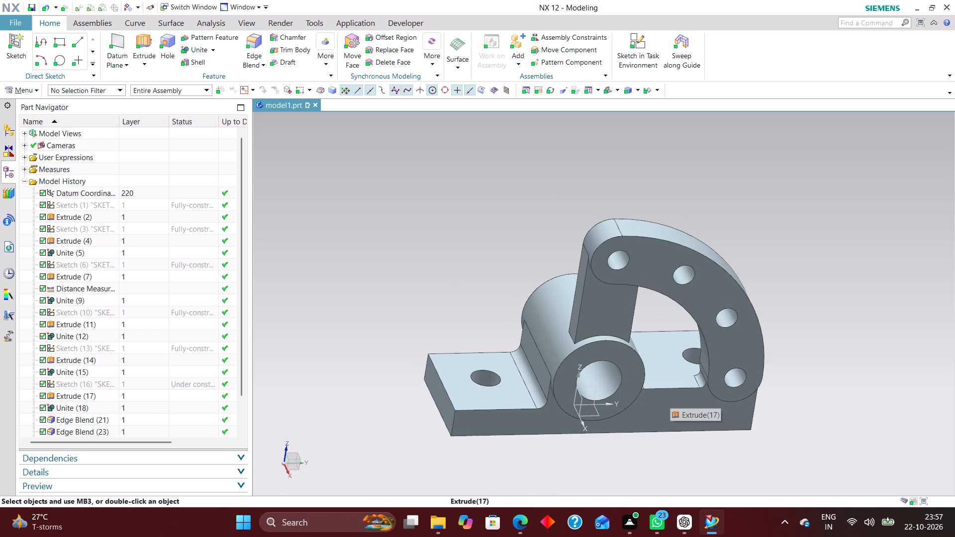
left_click(144, 201)
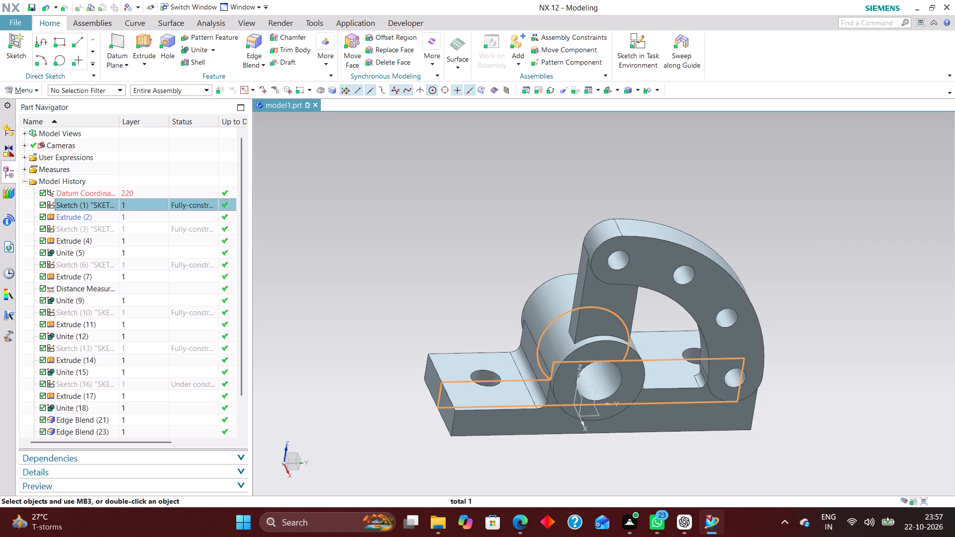
key("ctrl+j")
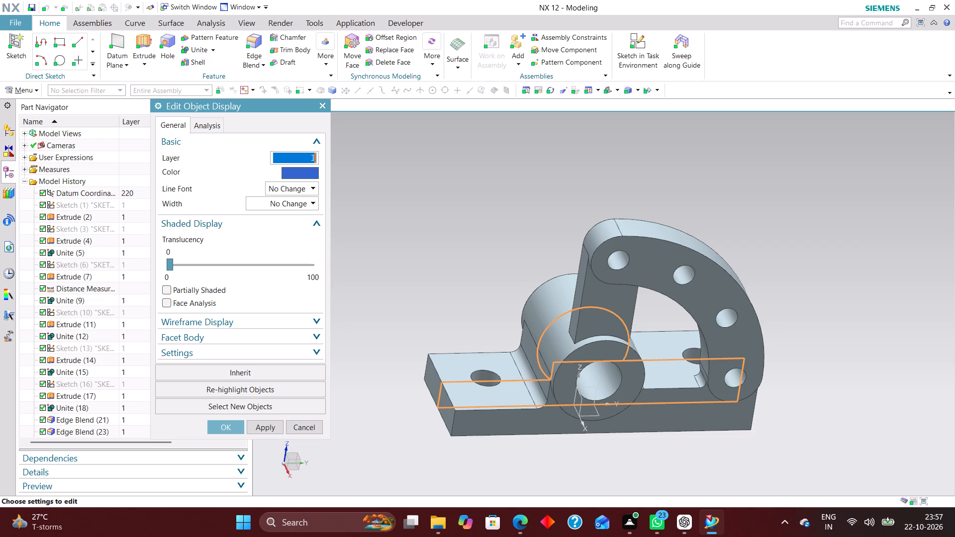
type("11")
key("Return")
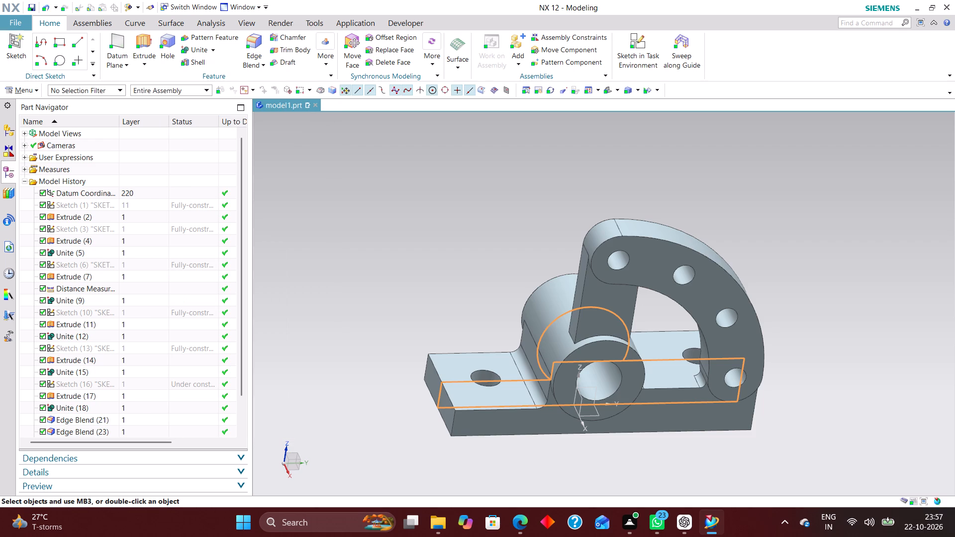
Move the solid bracket body to layer 2, selecting it through the base extrude.
left_click(149, 218)
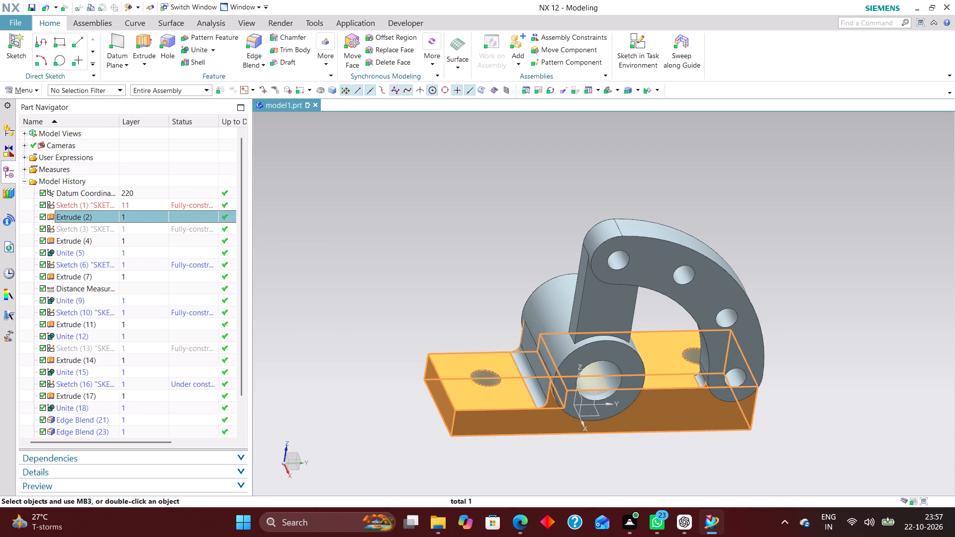
key("ctrl+j")
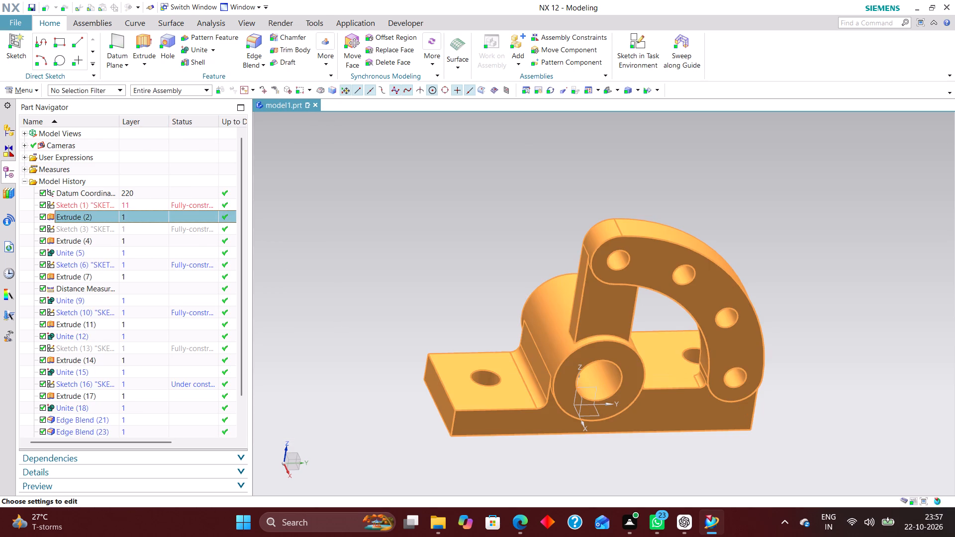
key("2")
key("Return")
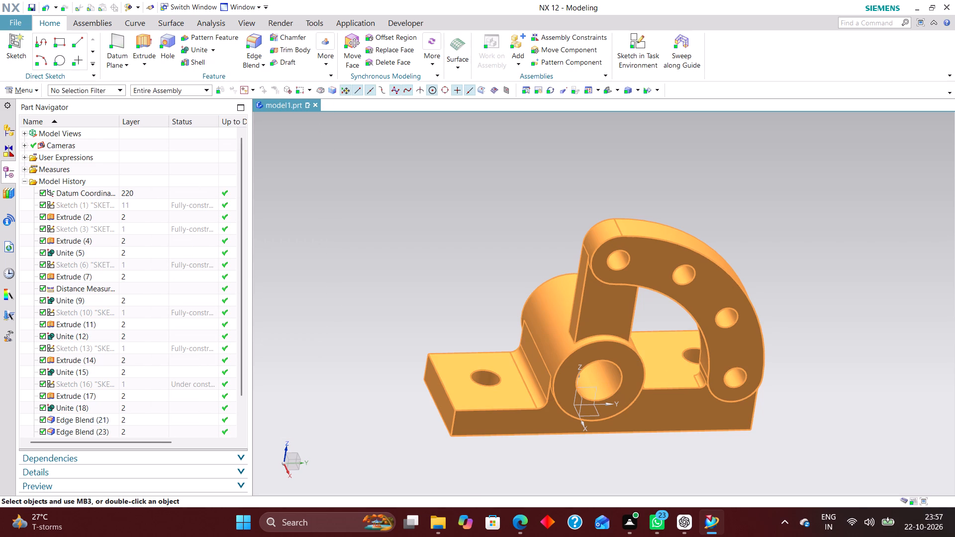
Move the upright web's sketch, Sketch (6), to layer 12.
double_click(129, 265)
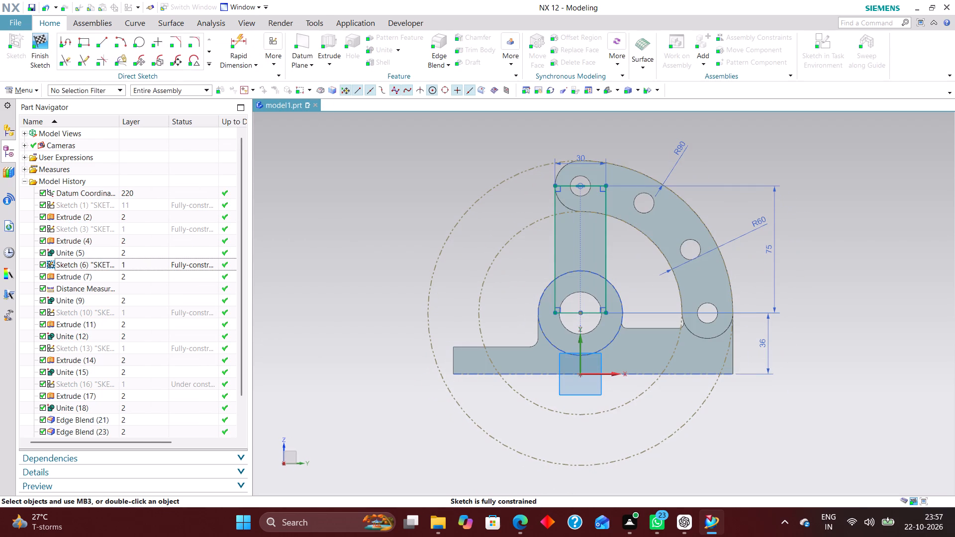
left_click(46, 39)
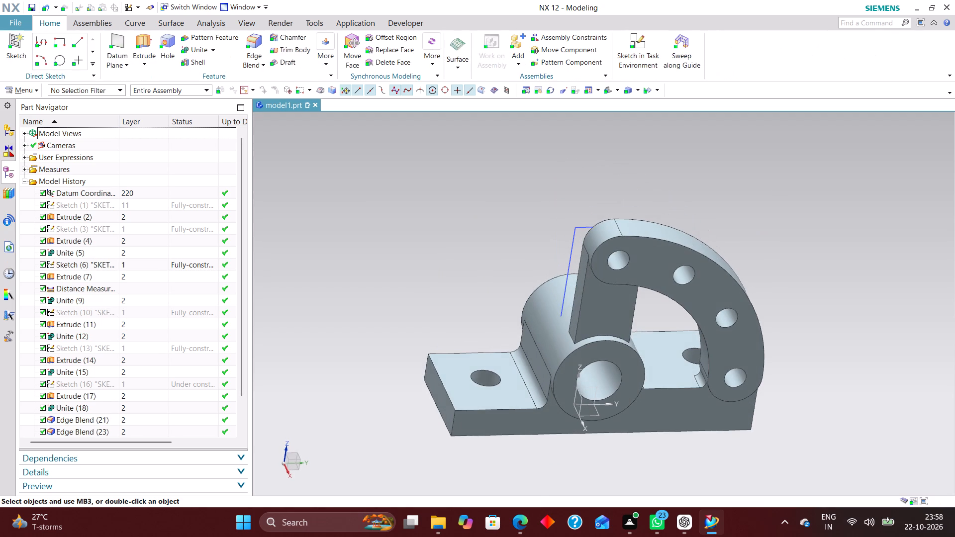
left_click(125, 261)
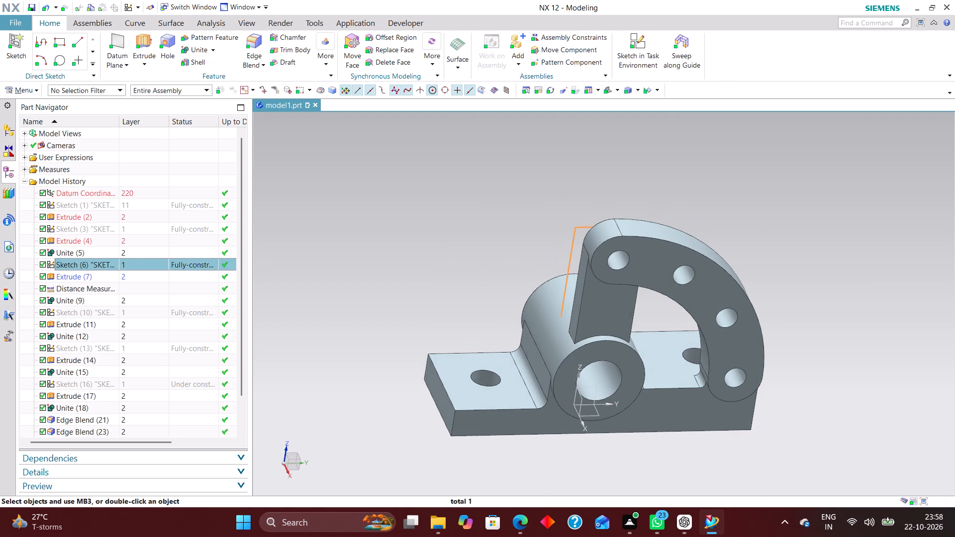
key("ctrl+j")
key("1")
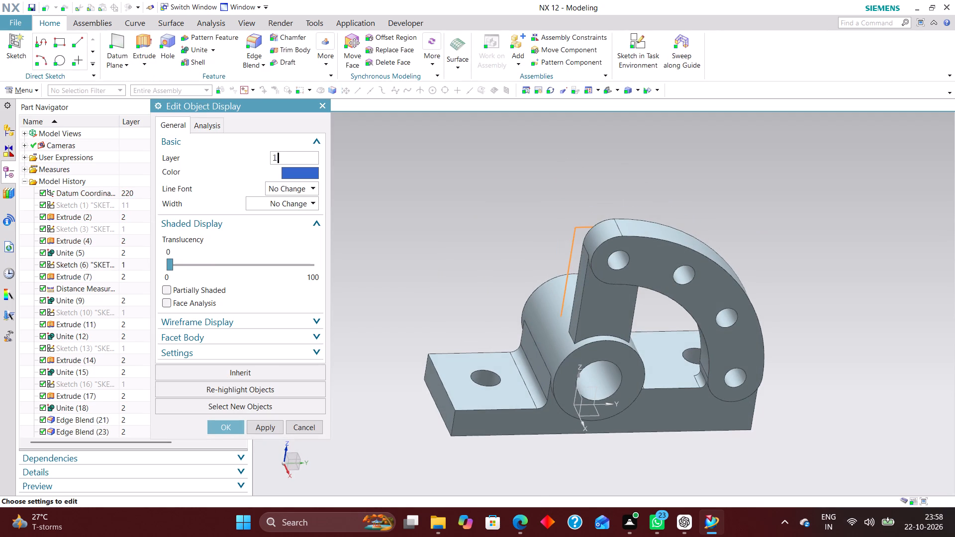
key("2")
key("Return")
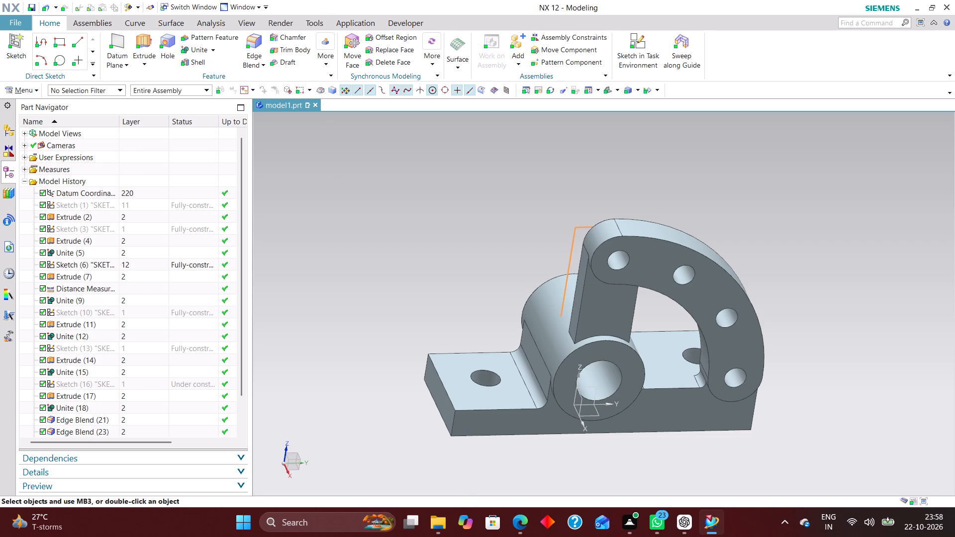
Move the upright web's sketch, Sketch (6), to layer 13.
left_click(141, 264)
key("ctrl+j")
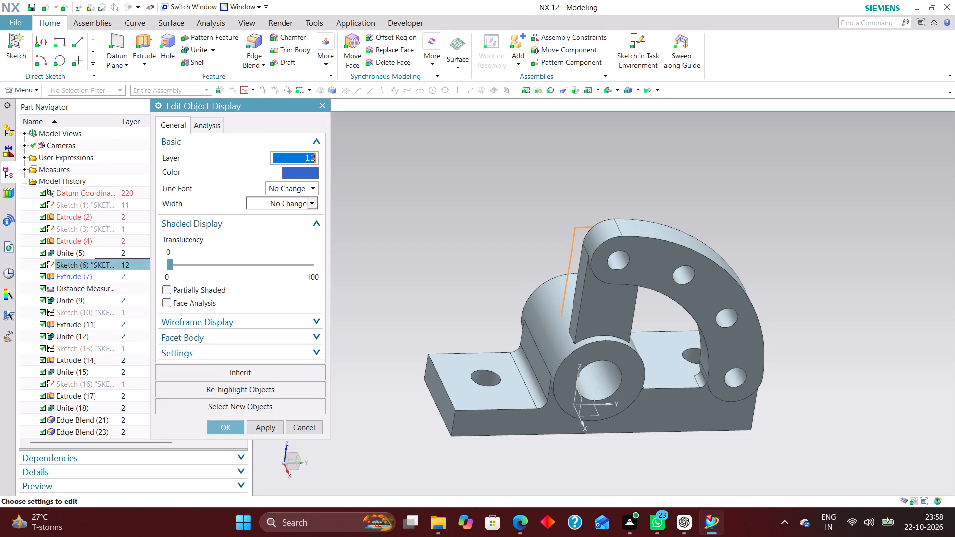
type("13")
key("Return")
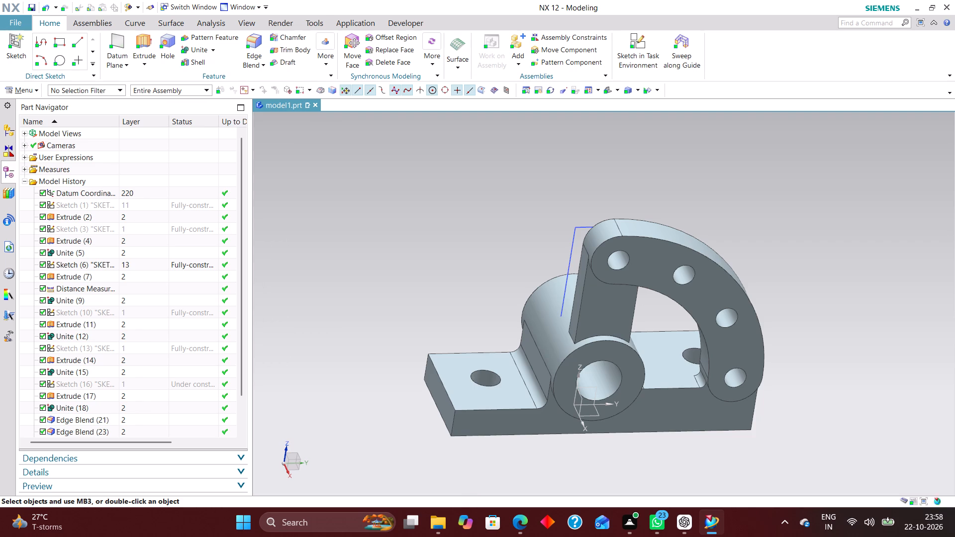
Move the bearing boss's circle sketch, Sketch (3), to layer 12.
left_click(132, 224)
key("ctrl+j")
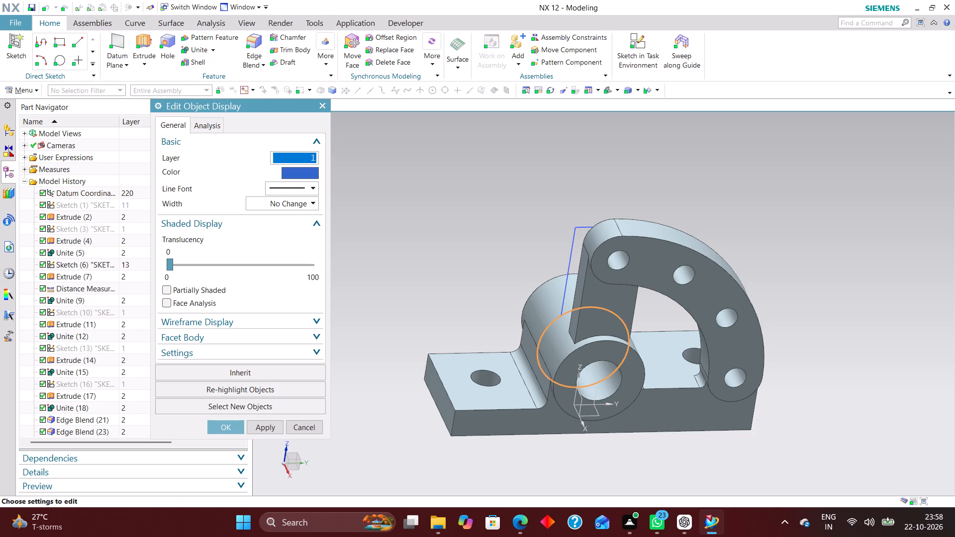
type("12")
key("Return")
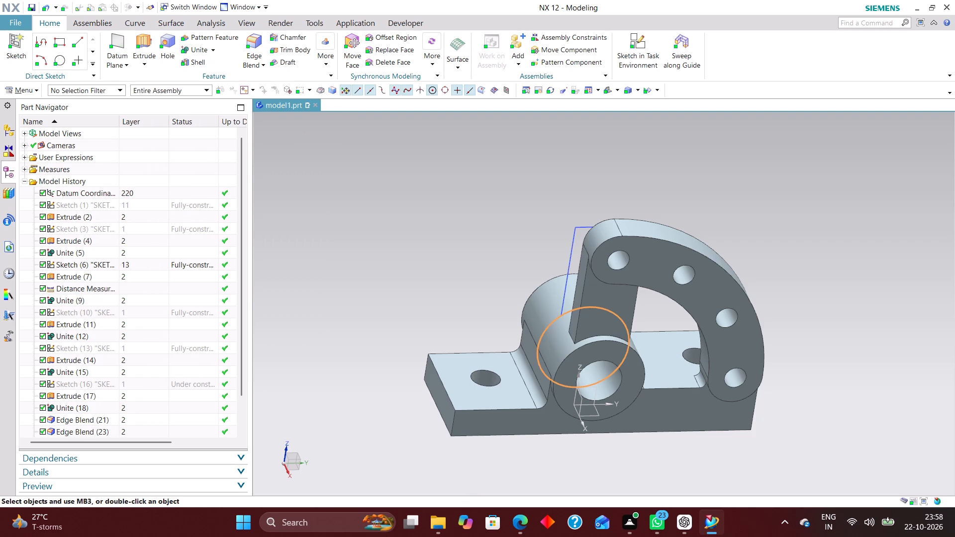
Move the curved arm's profile sketch, Sketch (10), to layer 14.
left_click(129, 312)
key("ctrl+j")
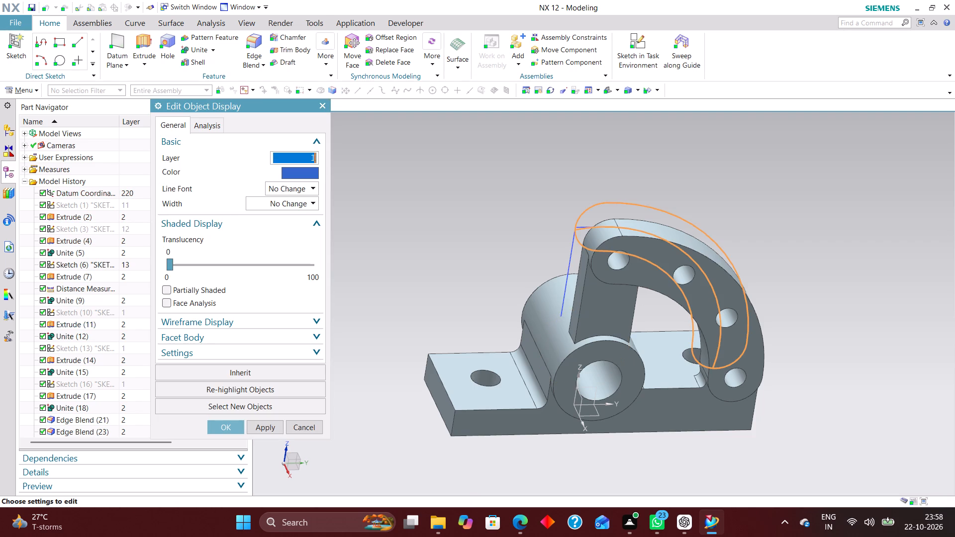
type("14")
key("Return")
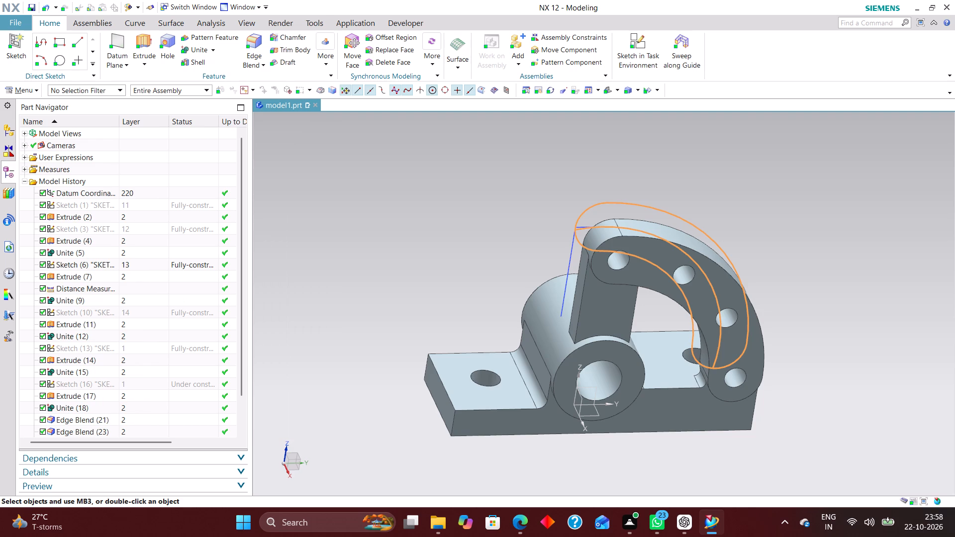
Move the rectangle sketch at the bearing boss, Sketch (13), to layer 15.
left_click(122, 348)
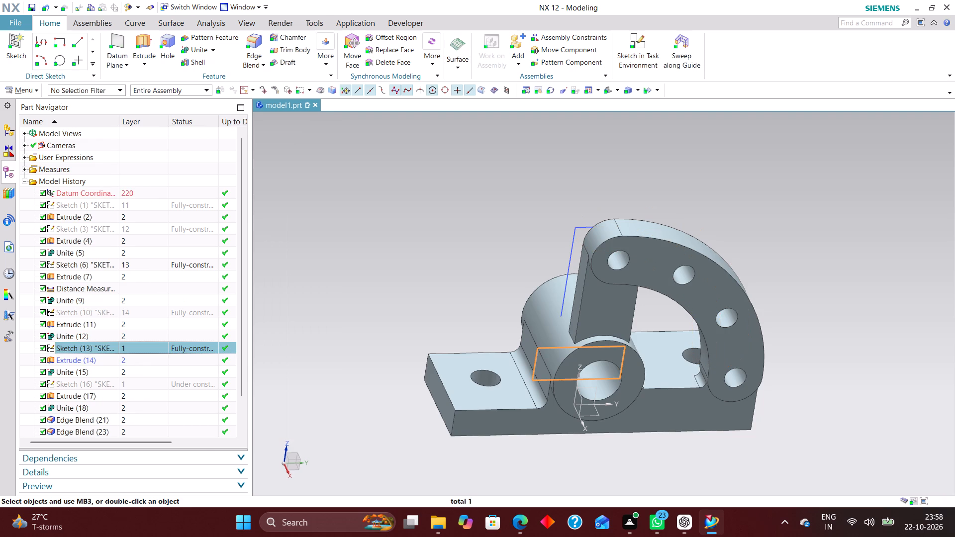
key("ctrl+j")
type("15")
key("Return")
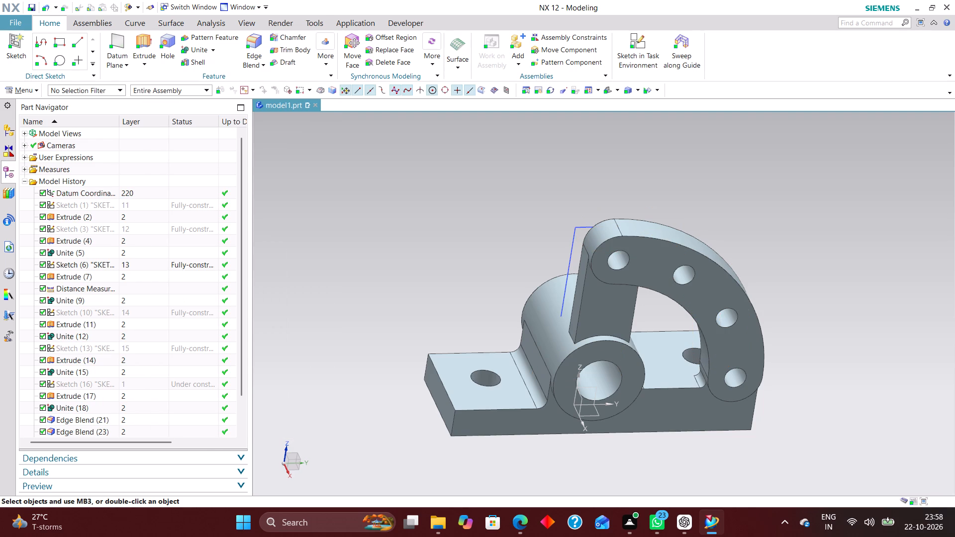
Move the filler block's rectangle sketch, Sketch (16), to layer 16.
left_click(124, 383)
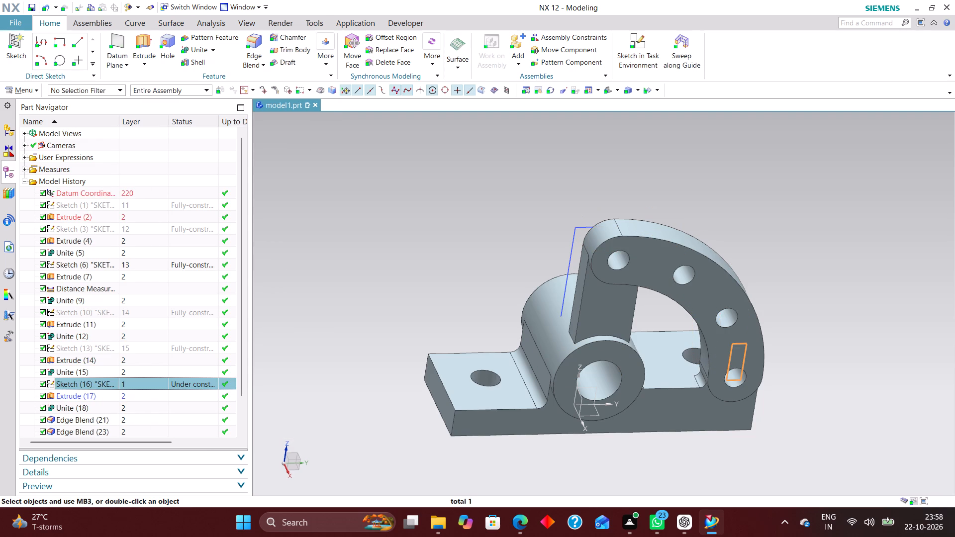
key("ctrl+j")
type("16")
key("Return")
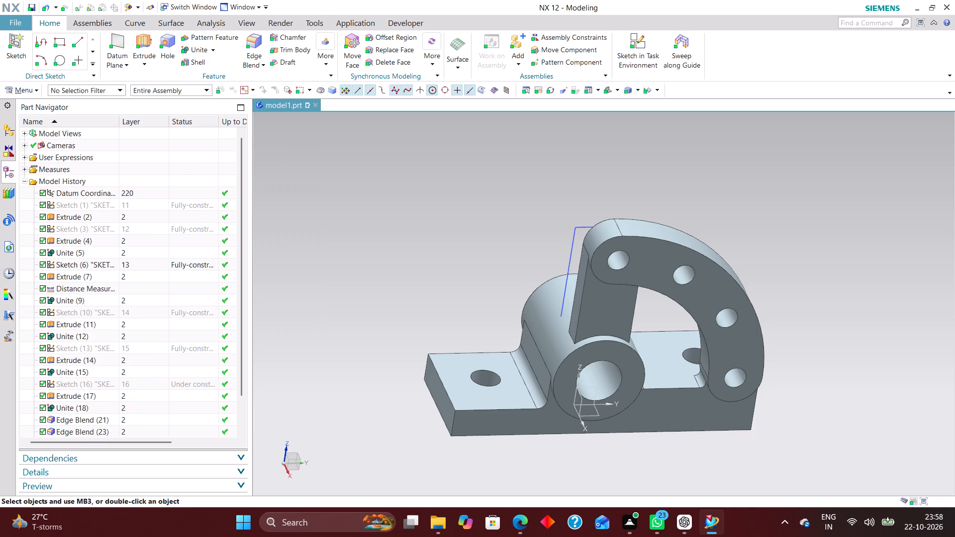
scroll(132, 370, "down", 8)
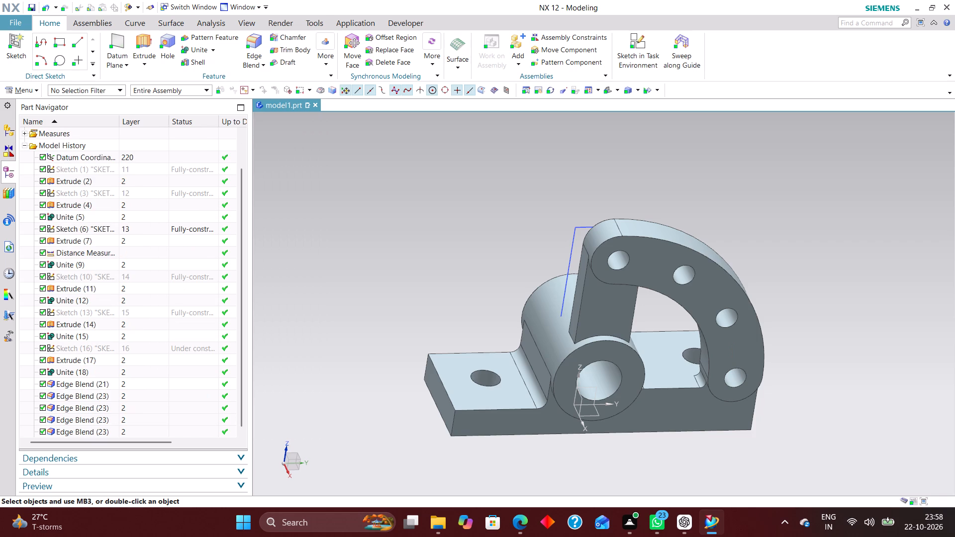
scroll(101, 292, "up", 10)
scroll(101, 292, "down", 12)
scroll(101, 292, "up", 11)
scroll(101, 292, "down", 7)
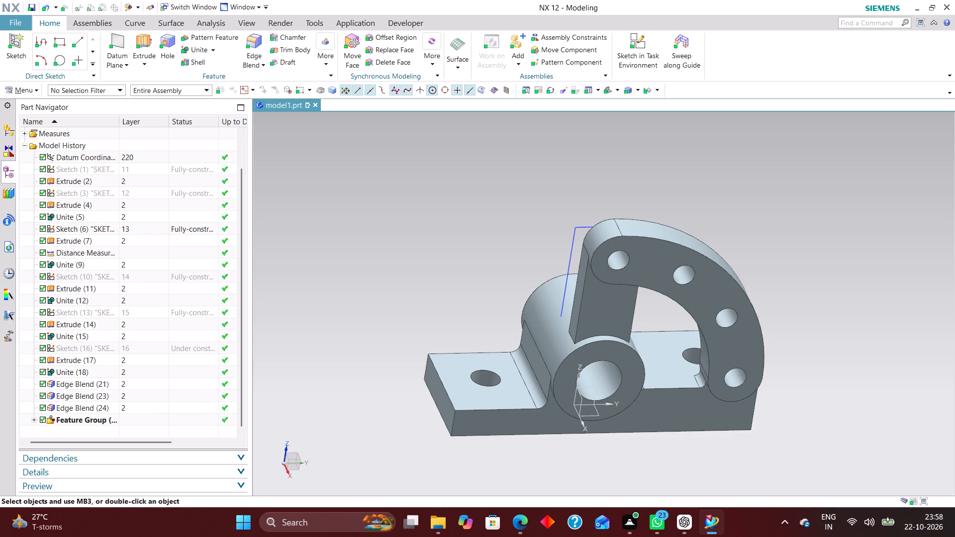
Assign the library material Steel to the solid bracket body.
left_click(32, 92)
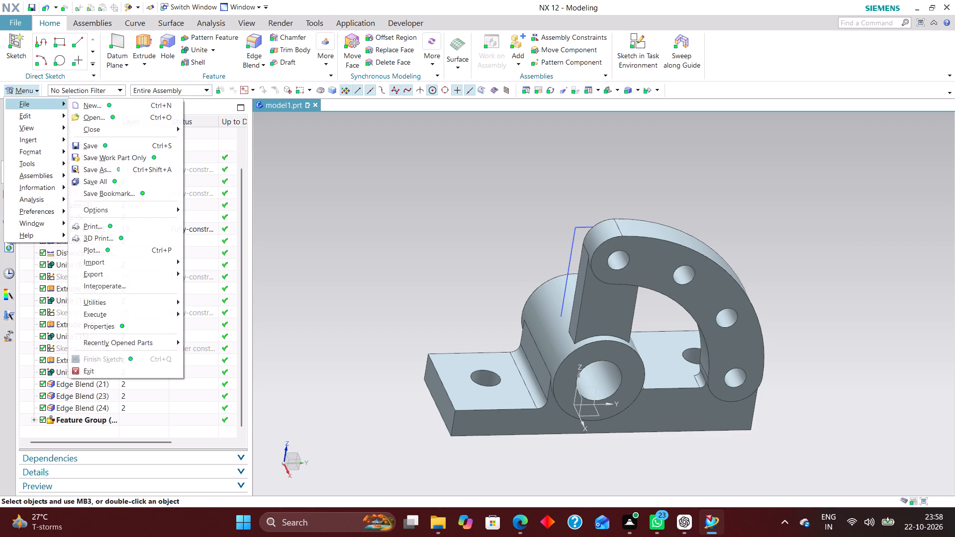
left_click(38, 163)
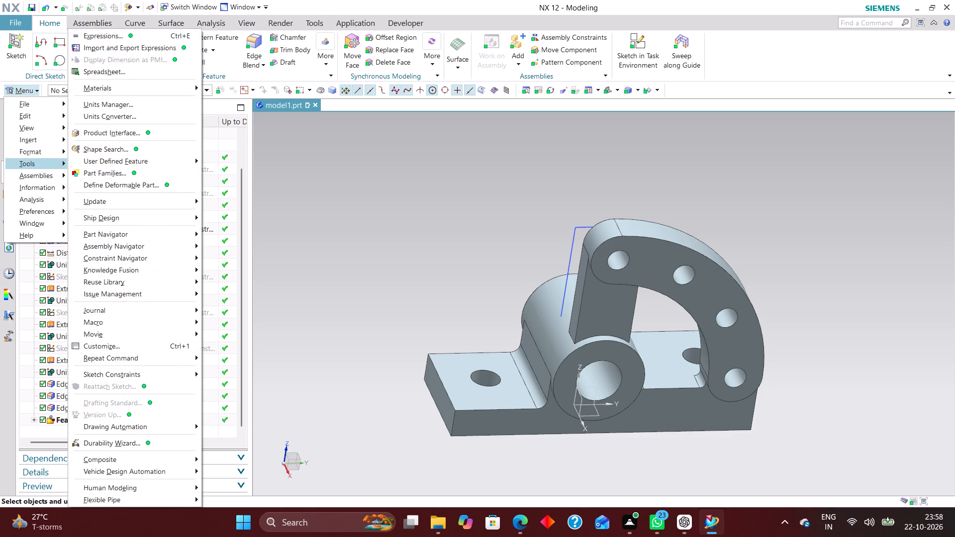
left_click(109, 90)
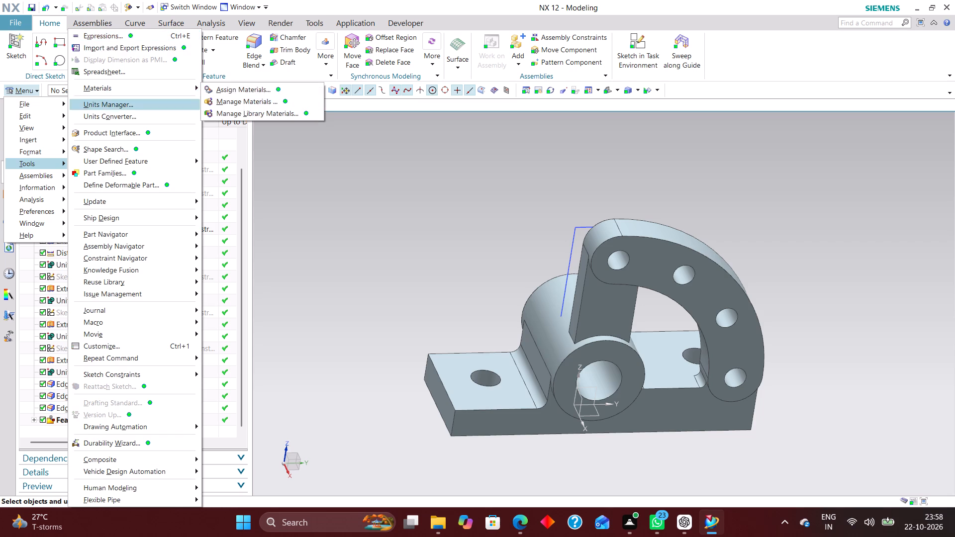
left_click(259, 91)
scroll(201, 310, "down", 8)
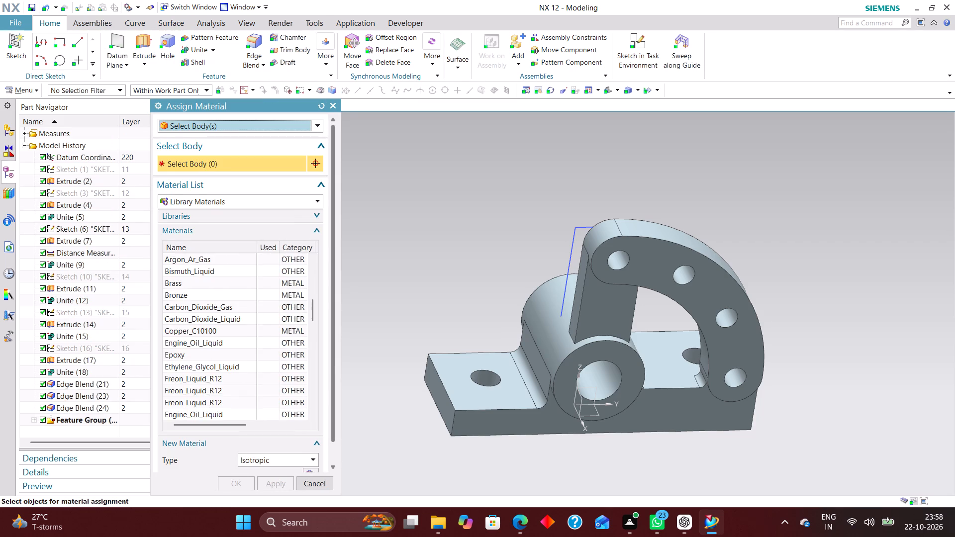
scroll(202, 335, "down", 16)
scroll(199, 380, "down", 5)
scroll(199, 381, "up", 5)
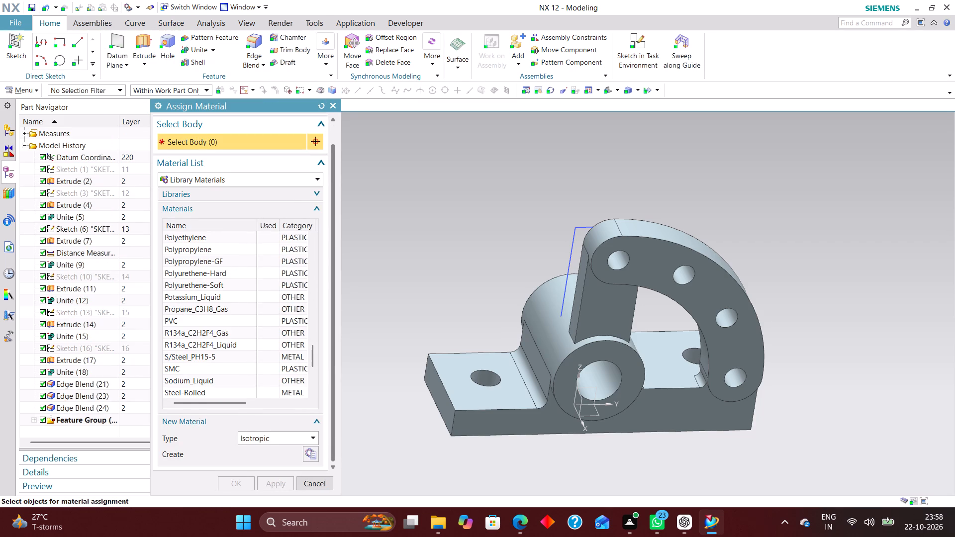
scroll(183, 348, "down", 7)
scroll(183, 348, "up", 2)
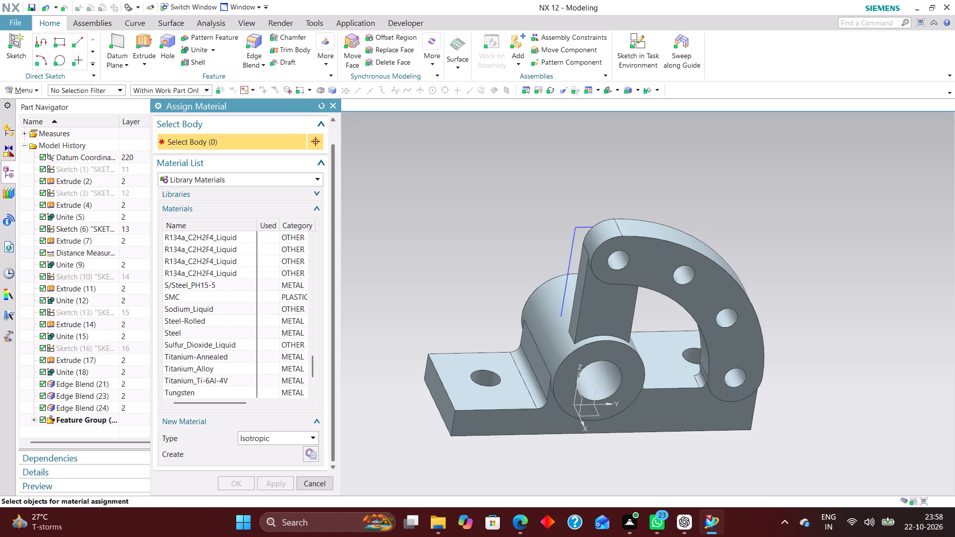
left_click(192, 335)
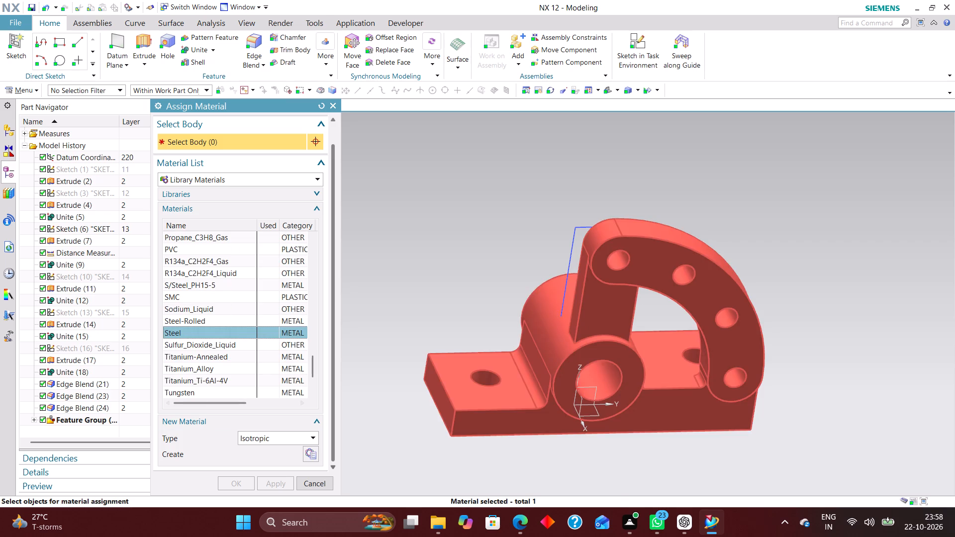
left_click(511, 415)
left_click(241, 482)
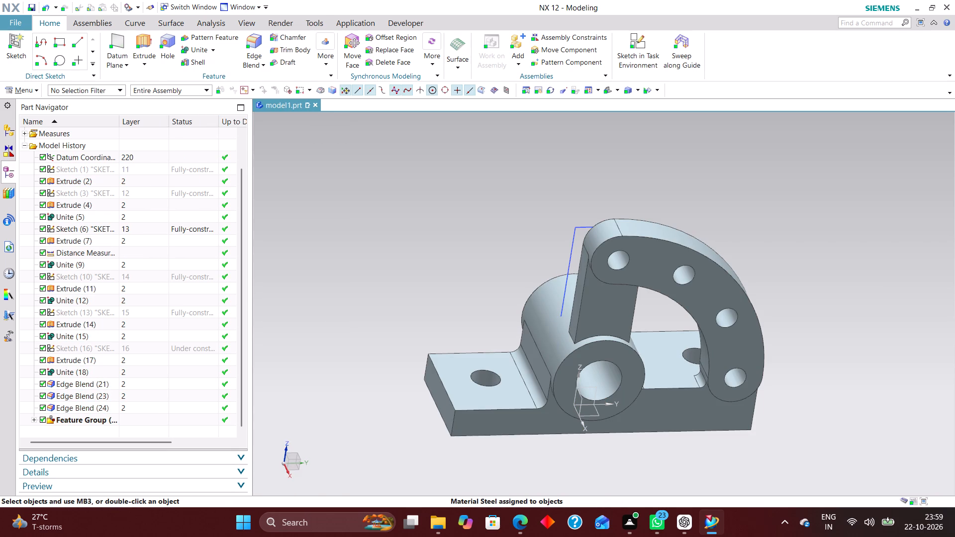
Enable updating the weight data on save in the part properties and update the bracket's weight data immediately.
left_click(39, 89)
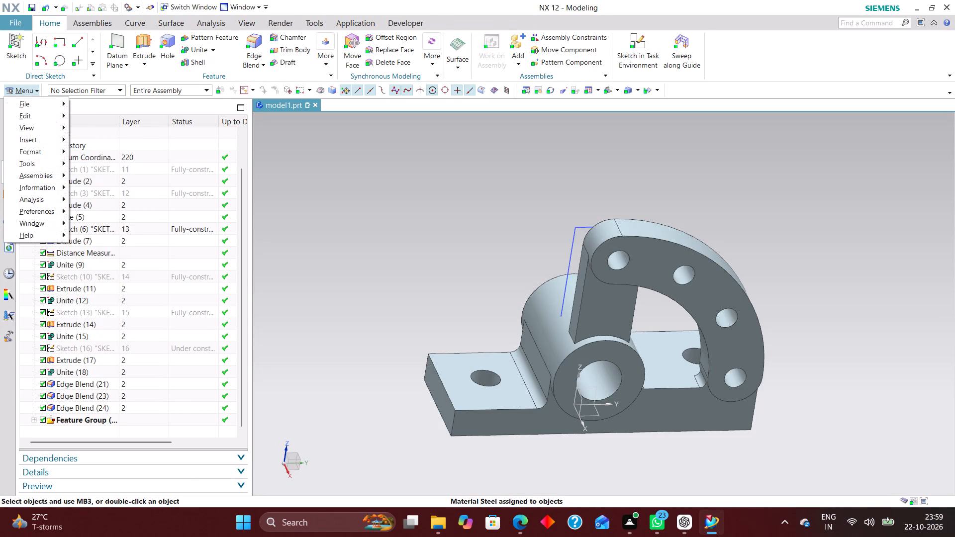
left_click(44, 102)
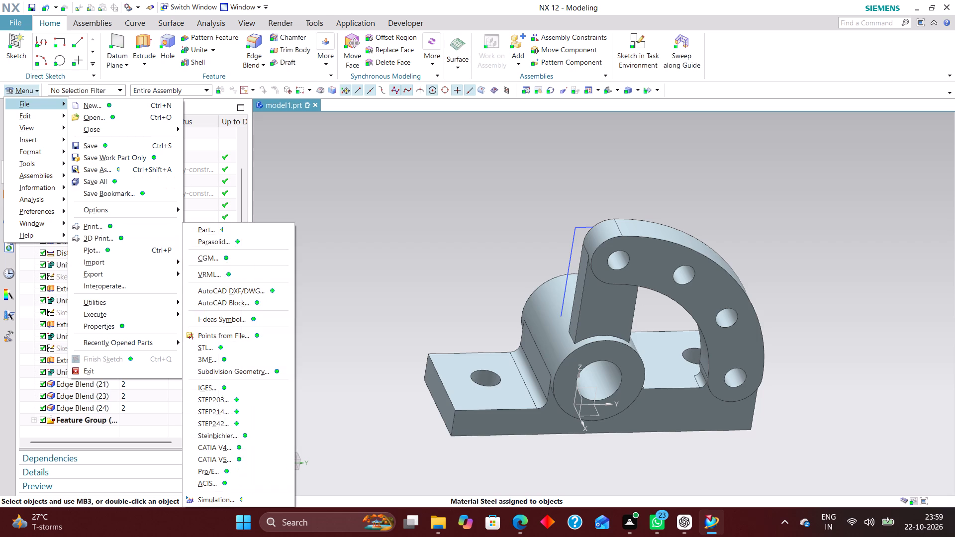
left_click(122, 329)
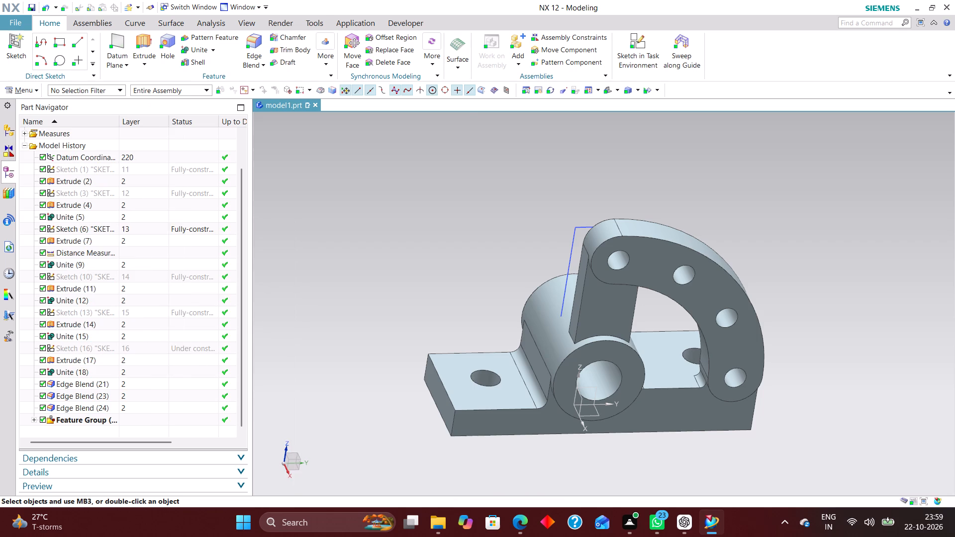
left_click(162, 169)
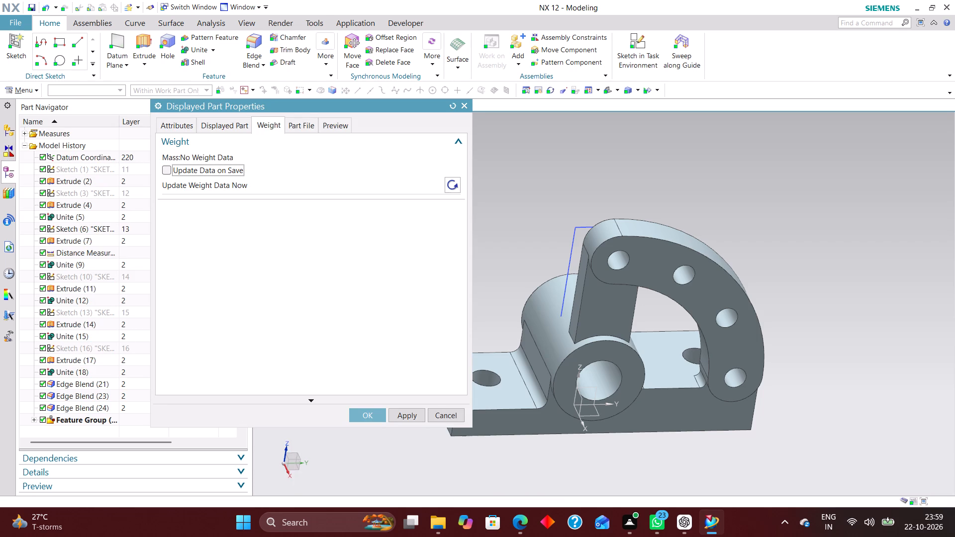
left_click(164, 170)
left_click(453, 183)
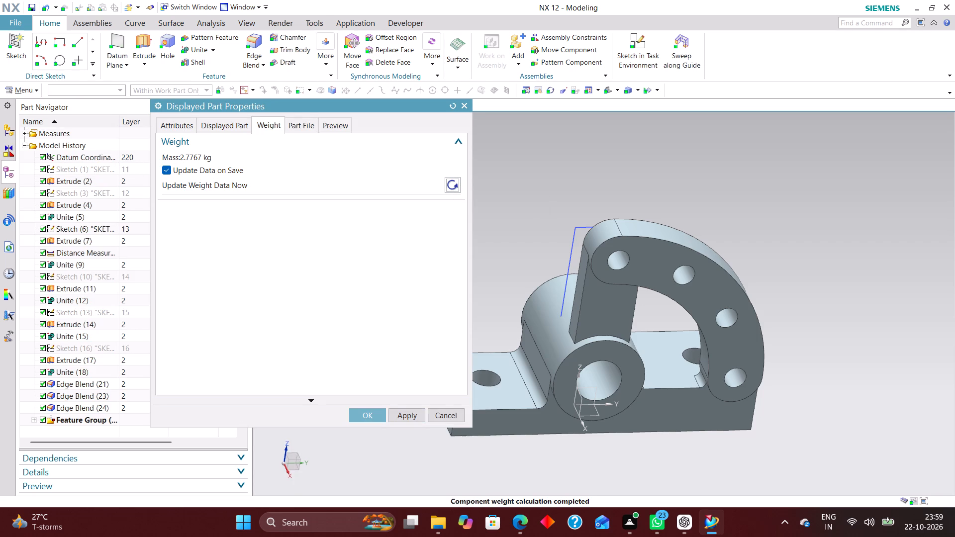
left_click(371, 413)
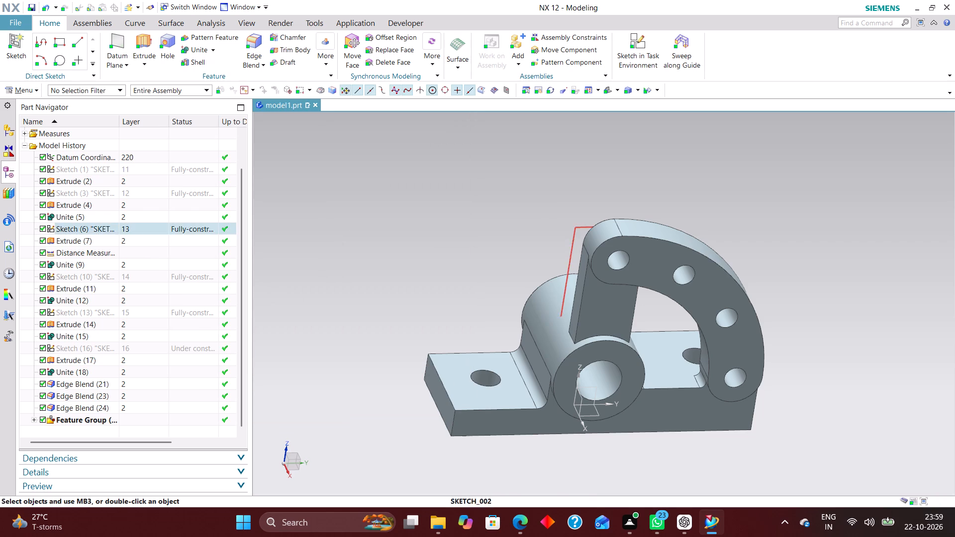
Hide the upright web's sketch, Sketch (6), in the model view.
right_click_drag(578, 226, 571, 267)
Create a new group under the default name containing the solid bracket body.
left_click(29, 90)
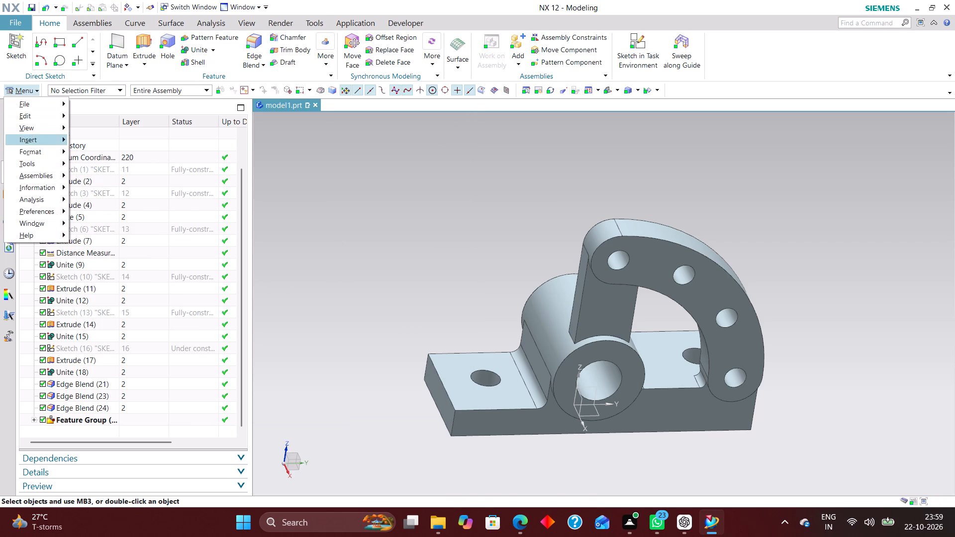
left_click(34, 152)
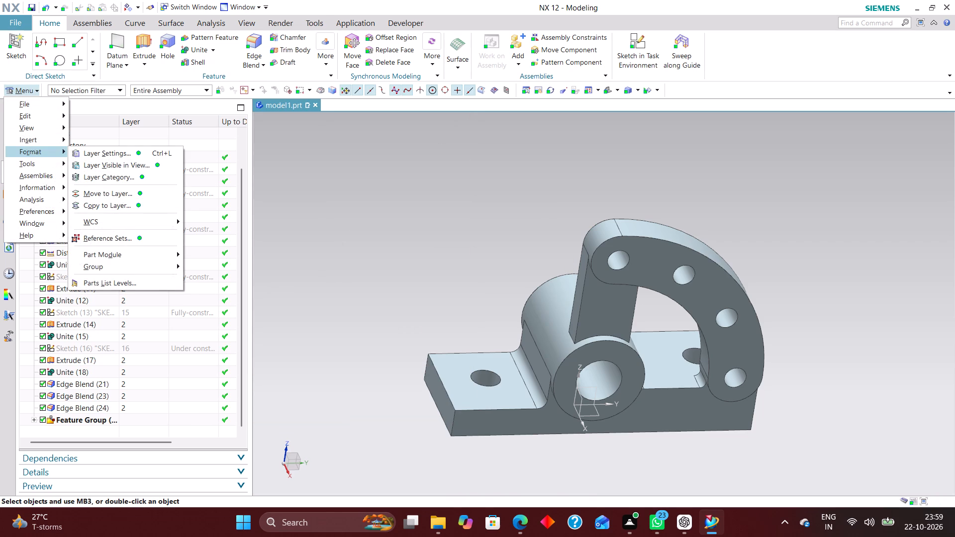
left_click(95, 264)
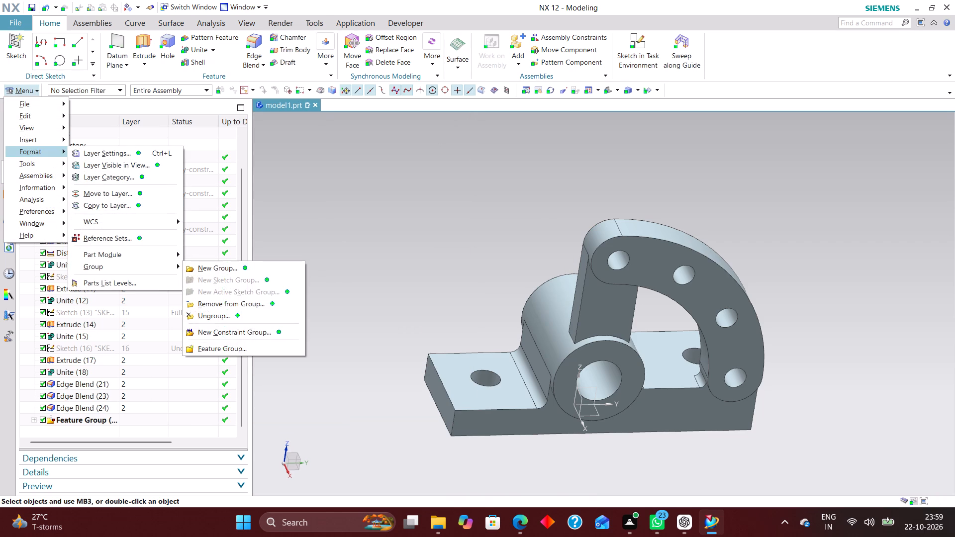
left_click(221, 272)
left_click(520, 406)
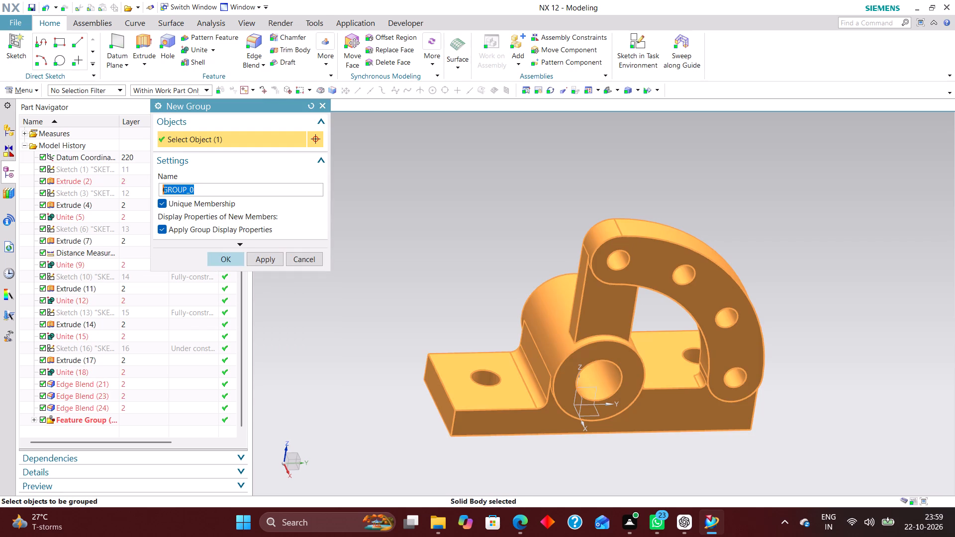
left_click(227, 261)
In Part Cleanup for the work part, enable deleting unused units and all eight serious delete actions, from unused expressions to part family data.
left_click(35, 94)
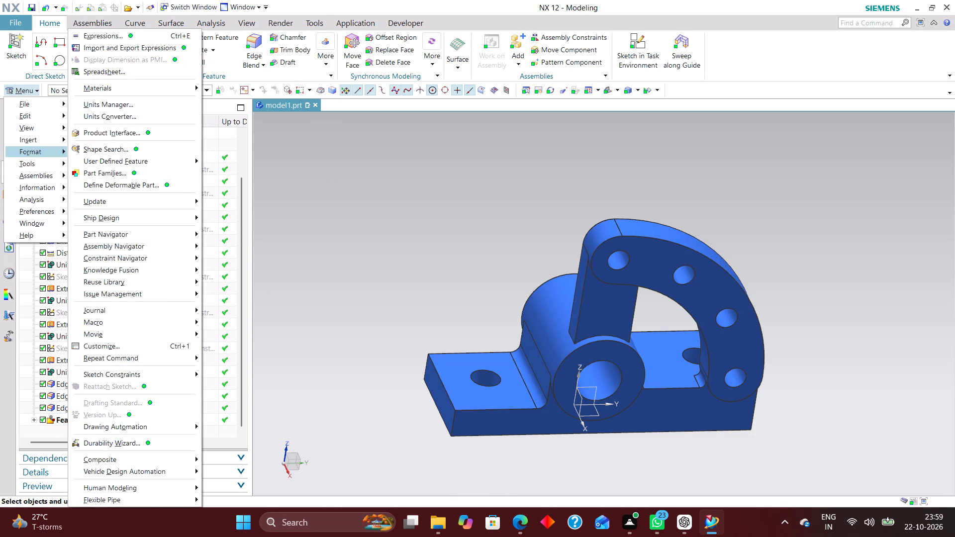
left_click(34, 104)
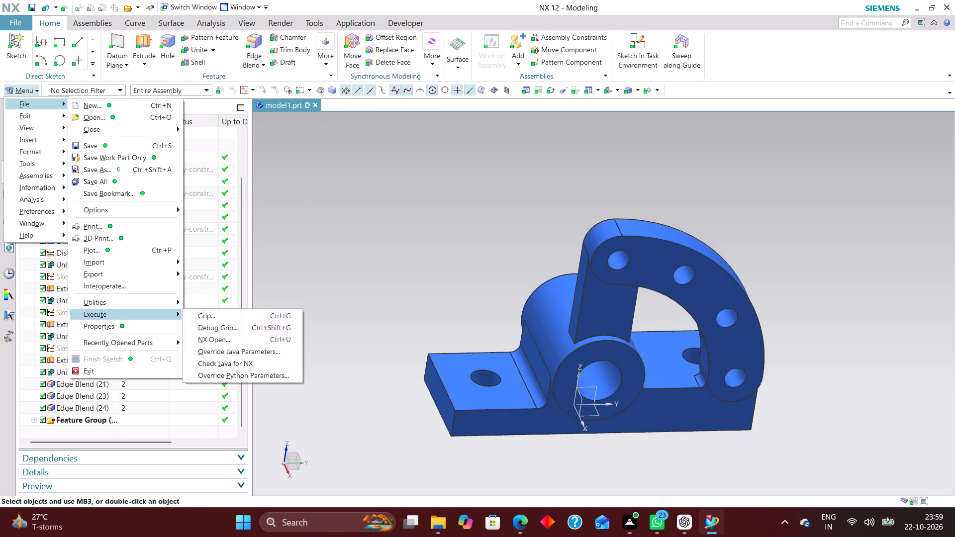
left_click(111, 305)
left_click(203, 474)
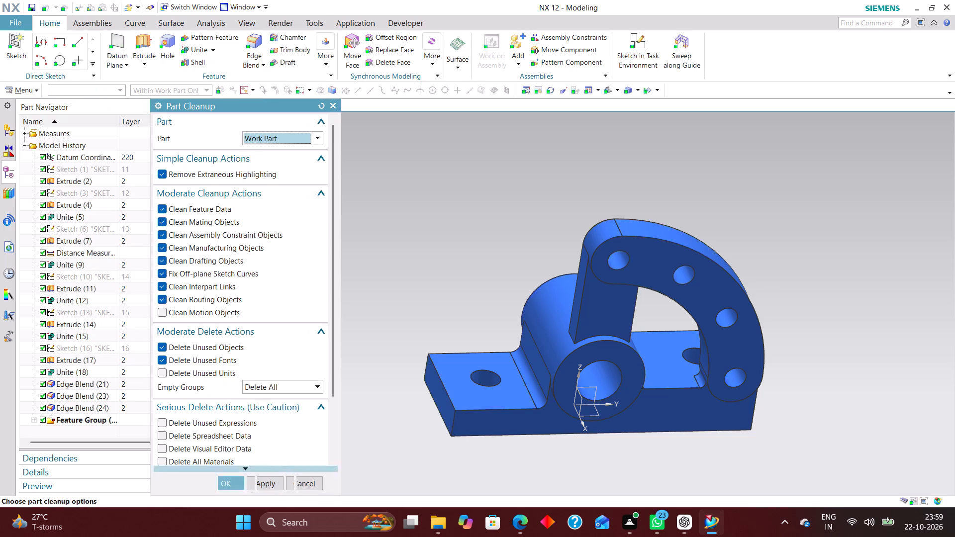
left_click(175, 374)
scroll(189, 337, "down", 5)
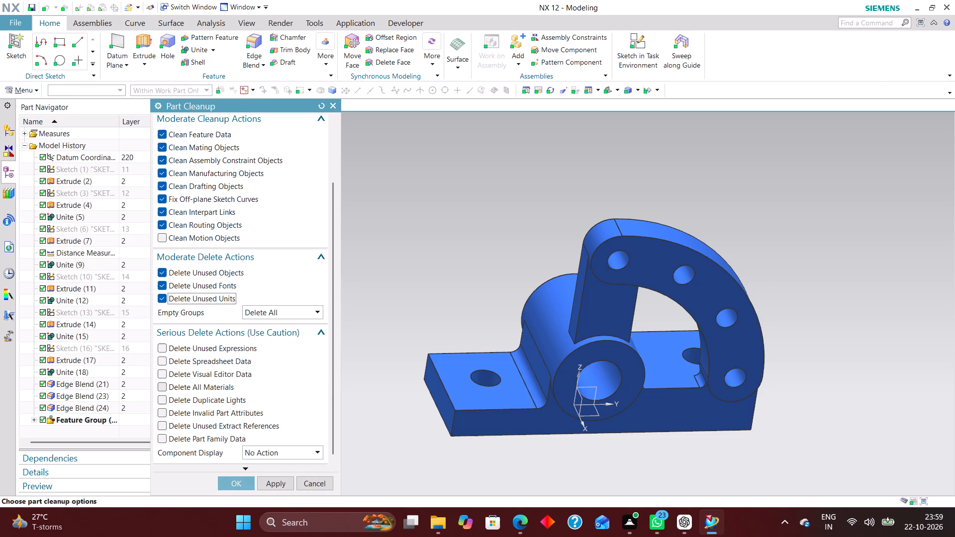
left_click(191, 349)
left_click(186, 363)
left_click(185, 373)
left_click(184, 386)
left_click(185, 399)
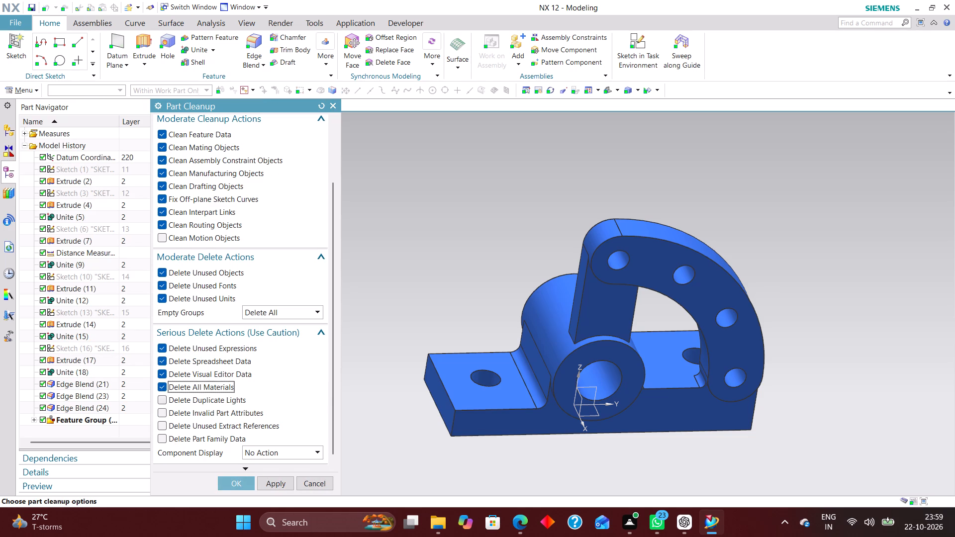
left_click(183, 410)
left_click(183, 424)
left_click(182, 437)
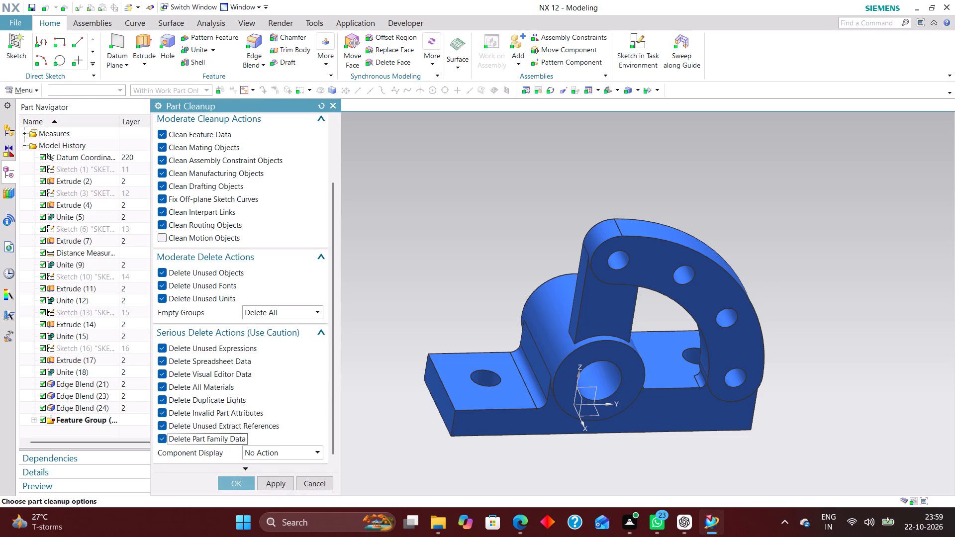
Set the cleanup's component display to Remove All Changes and run the part cleanup.
scroll(211, 368, "up", 4)
scroll(211, 368, "down", 6)
left_click(296, 452)
left_click(268, 486)
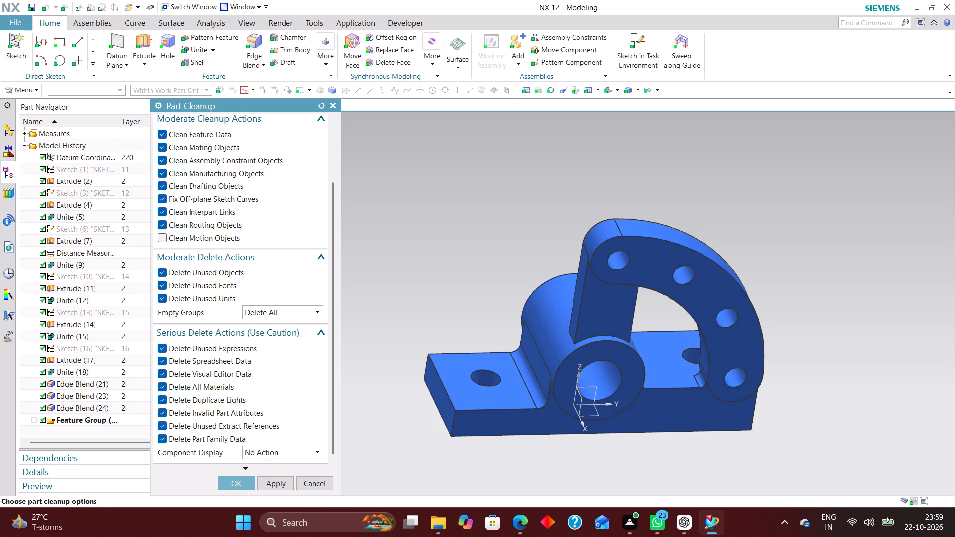
scroll(247, 269, "up", 6)
scroll(246, 269, "down", 5)
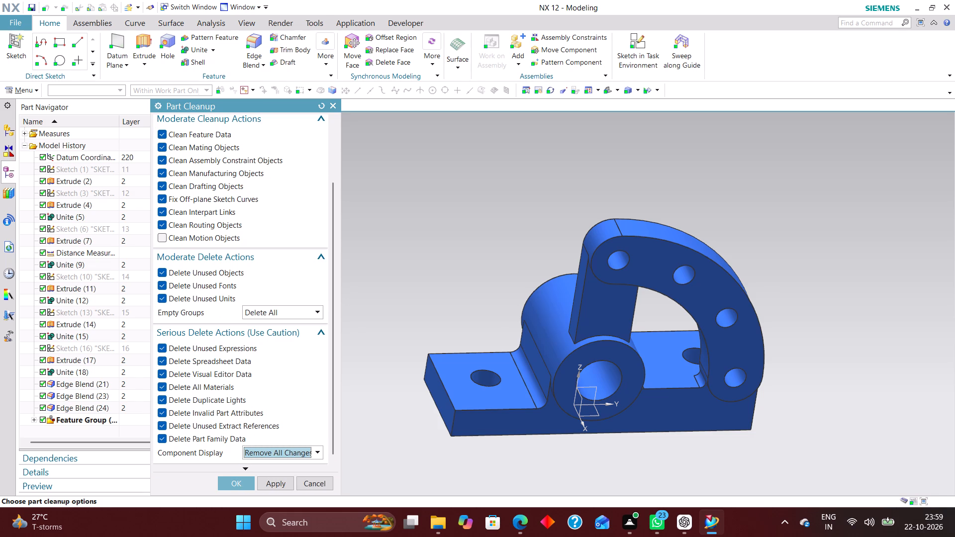
left_click(234, 480)
left_click(364, 290)
left_click(370, 274)
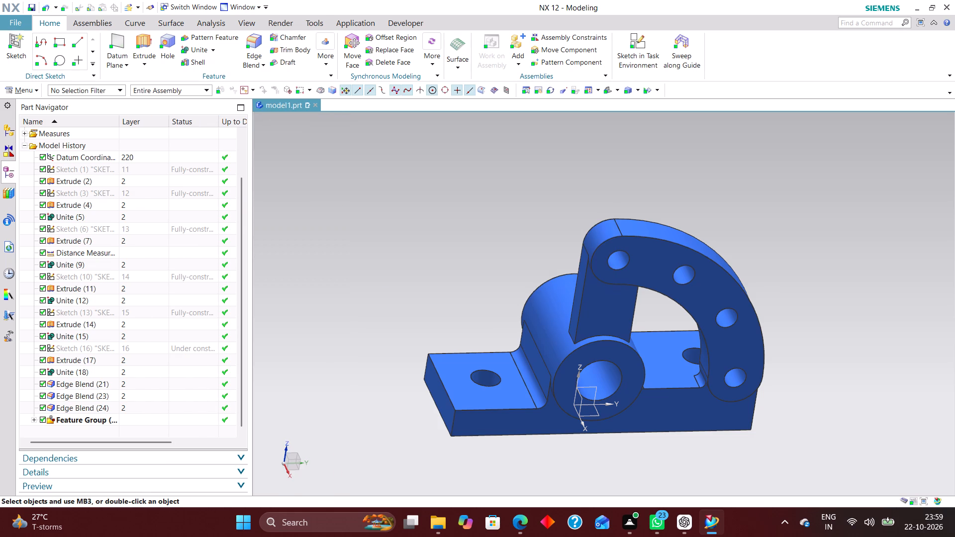
Add a new reference set under the default name containing the solid bracket body.
left_click(35, 87)
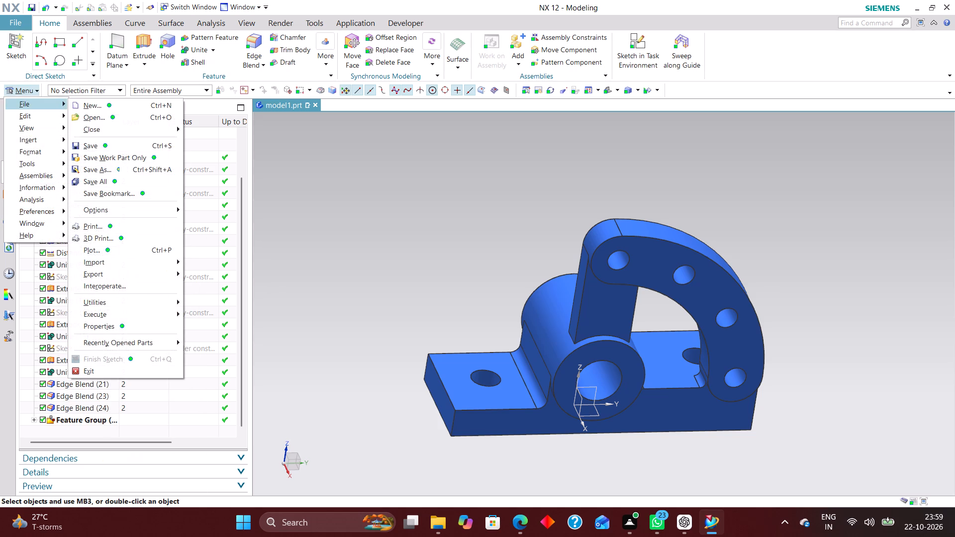
left_click(46, 154)
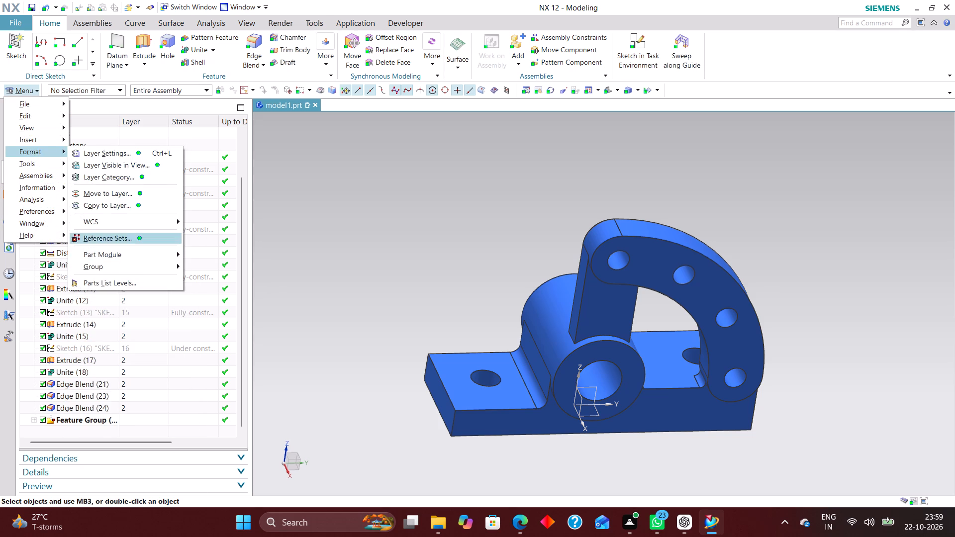
left_click(137, 239)
left_click(313, 169)
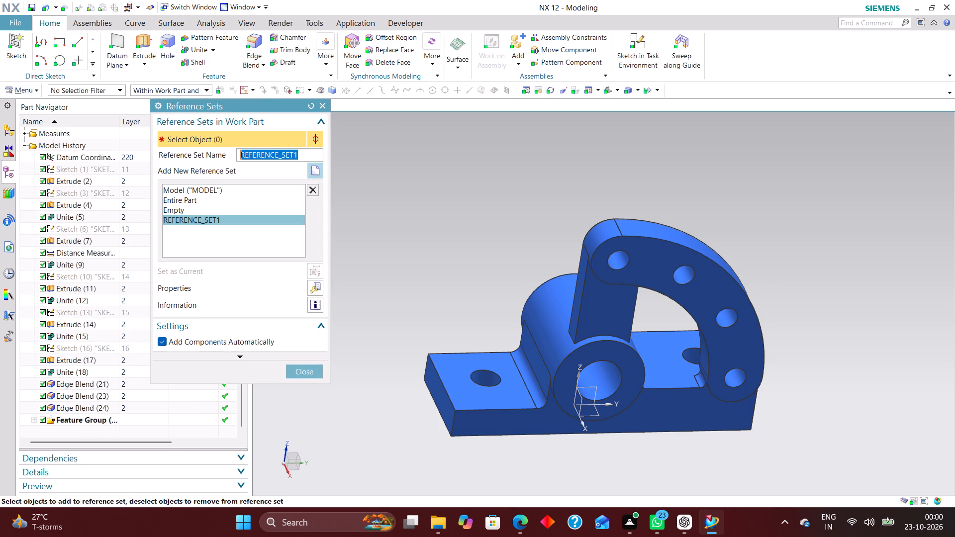
left_click(502, 386)
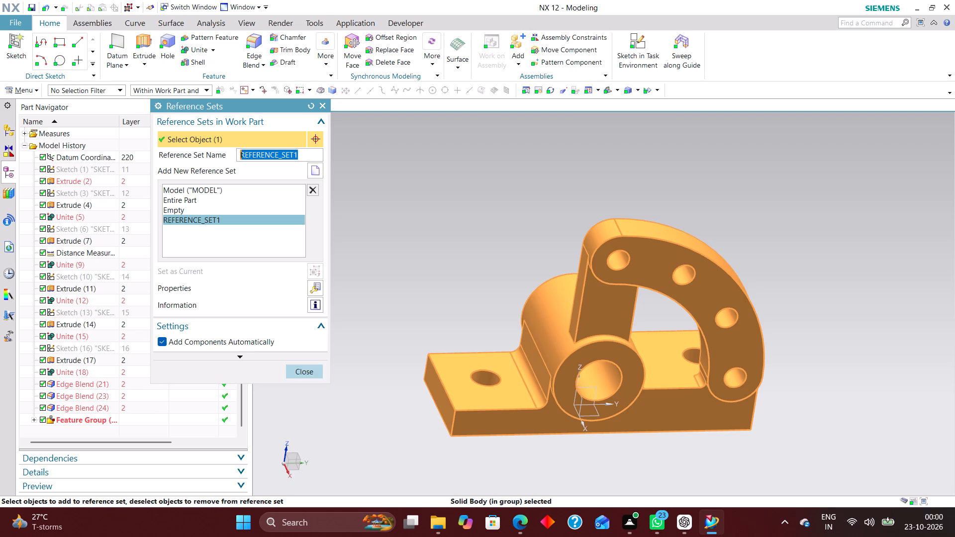
left_click(309, 368)
Add the solid bracket body to the part's product interface objects.
left_click(38, 92)
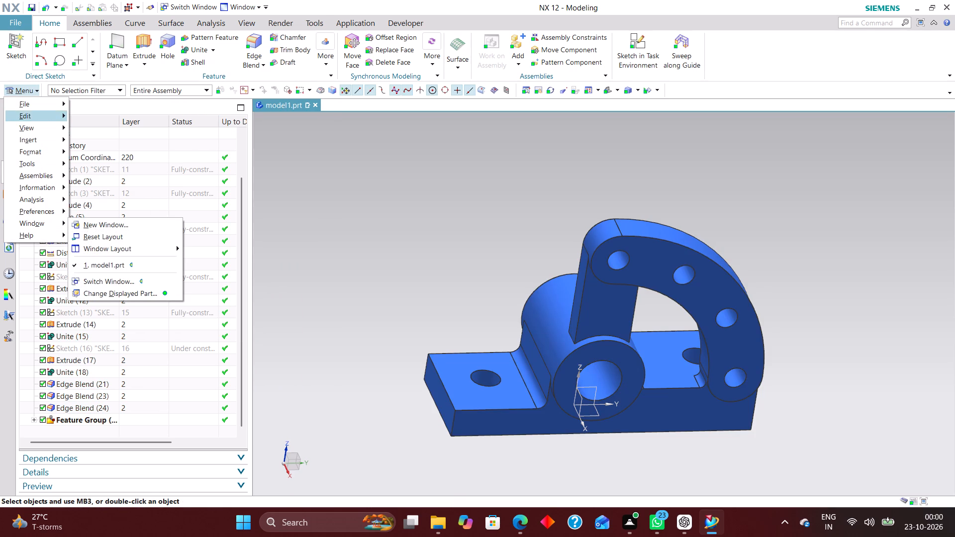
left_click(47, 165)
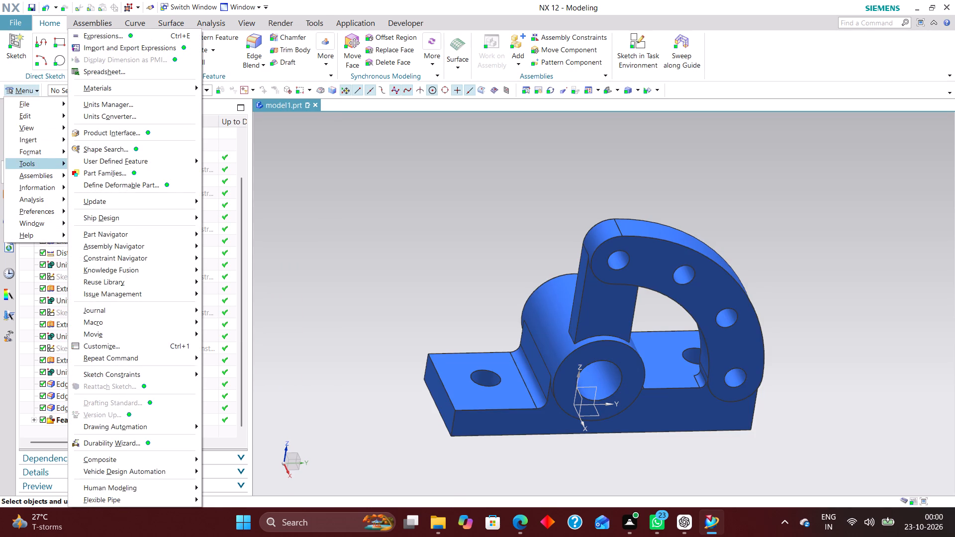
left_click(117, 133)
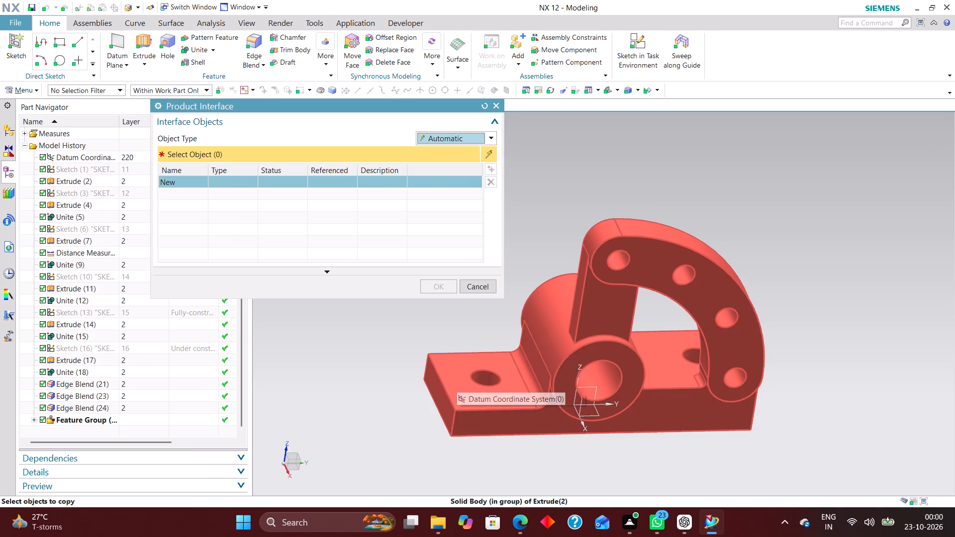
left_click(457, 379)
left_click(443, 289)
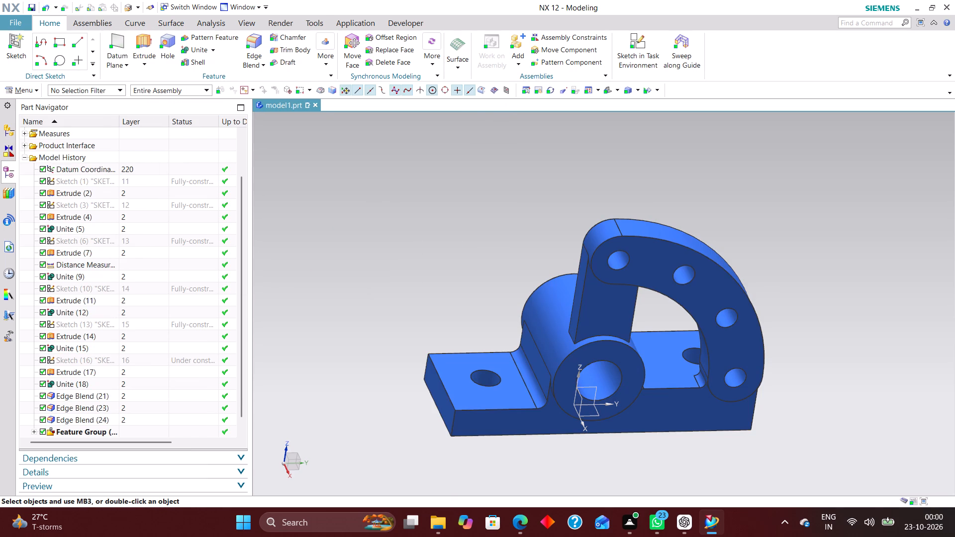
Create a new drawing file of the bracket with an A2 sheet template.
left_click(20, 22)
left_click(29, 39)
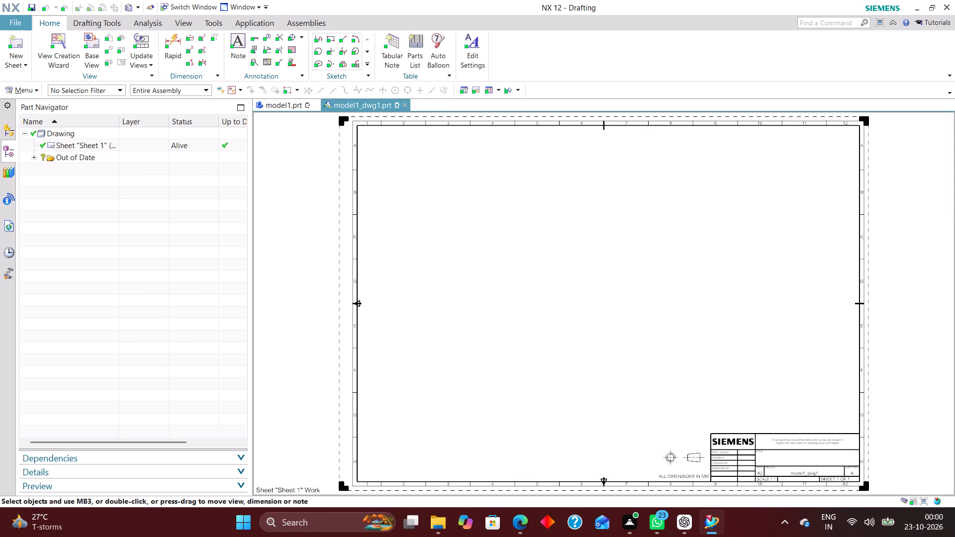
Place an Isometric base view of the bracket at scale 1:1 in the sheet's upper right area, without projected views.
left_click(90, 40)
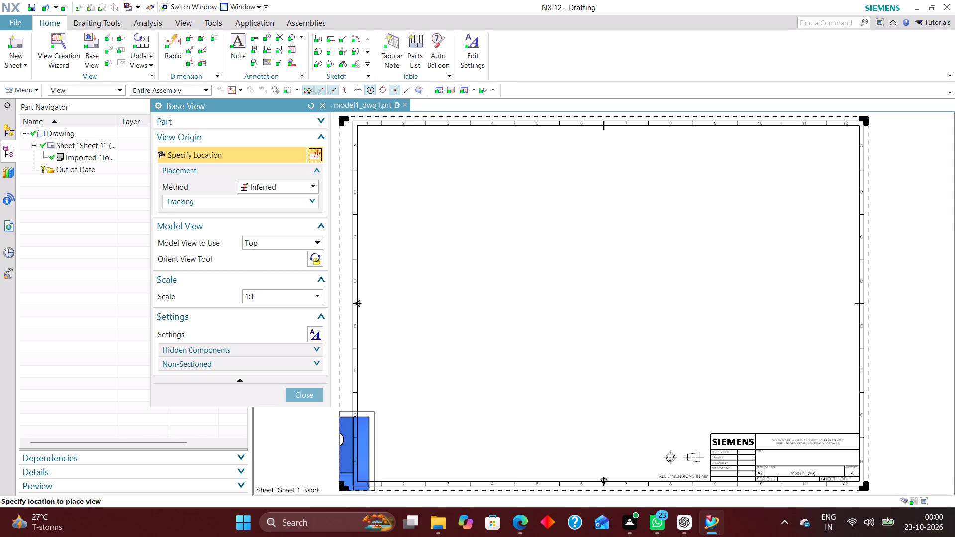
left_click(251, 240)
left_click(260, 318)
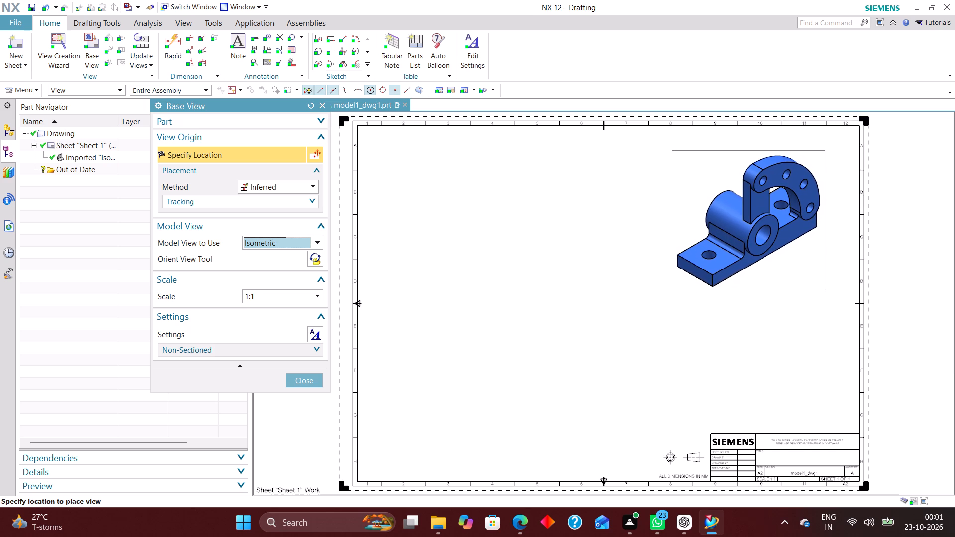
left_click(749, 221)
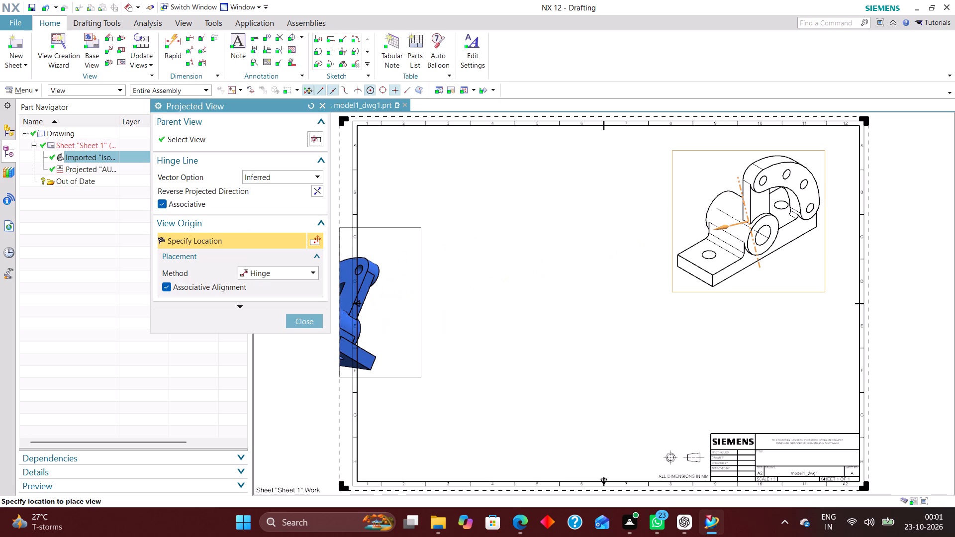
left_click(305, 315)
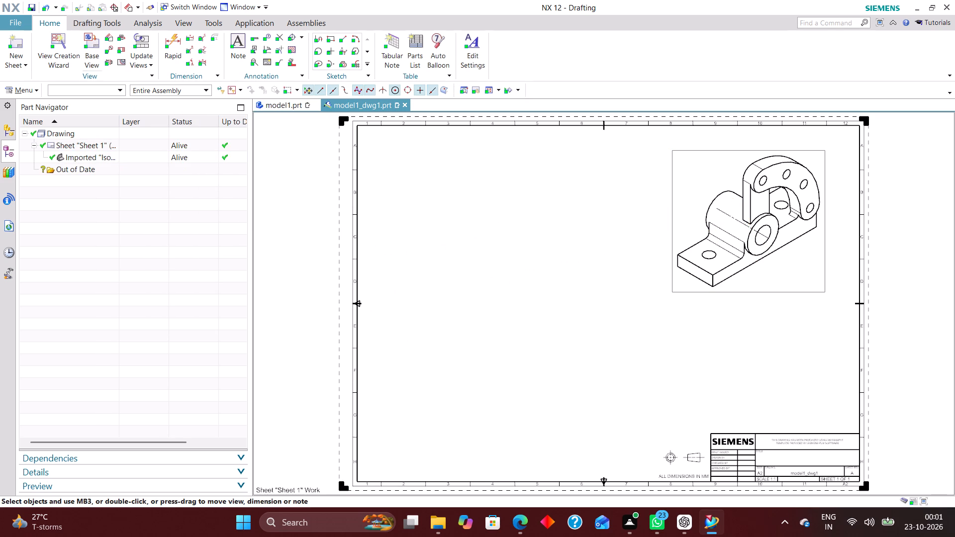
Place a 1:1 base view in the sheet's upper left, reoriented from Front to face the arch and bore, without projected views.
left_click(95, 45)
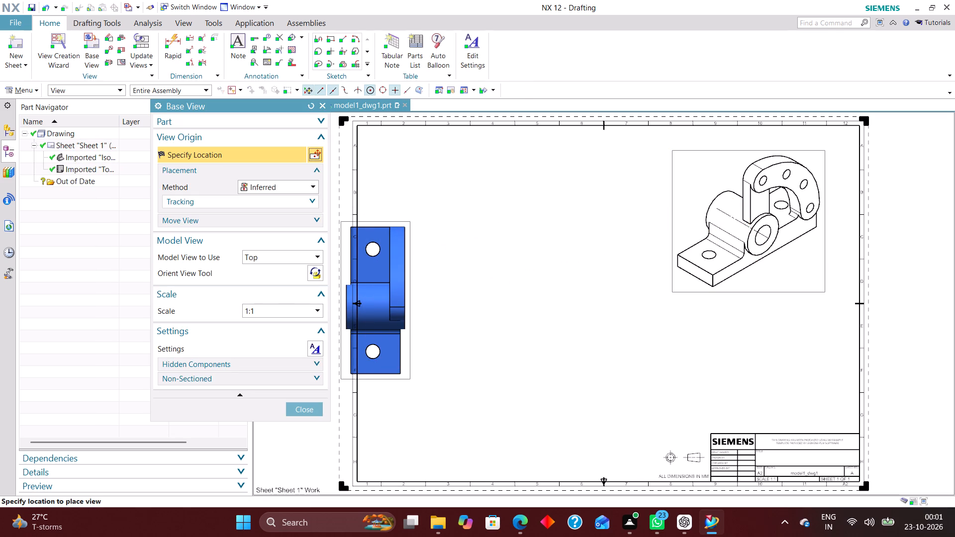
left_click(313, 255)
left_click(268, 282)
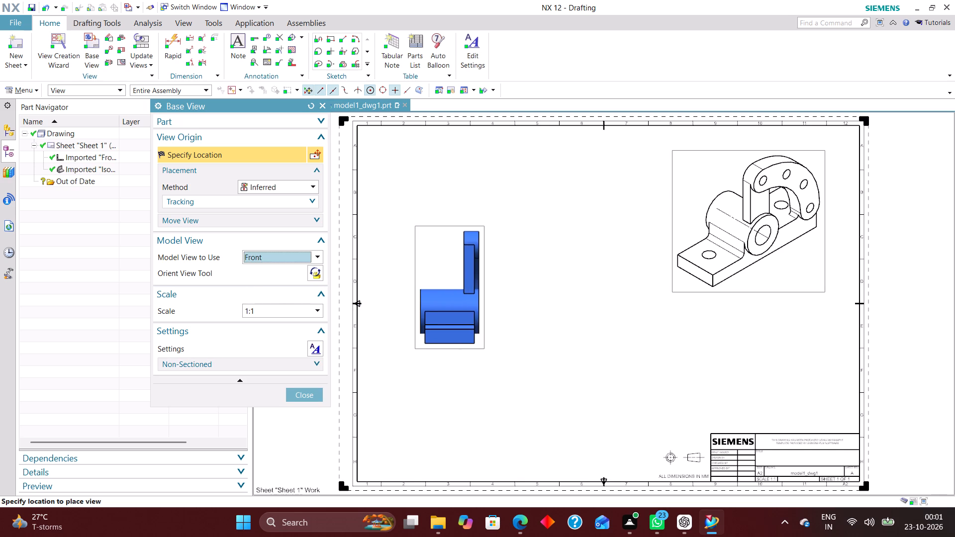
left_click(318, 274)
middle_click_drag(842, 391, 839, 389)
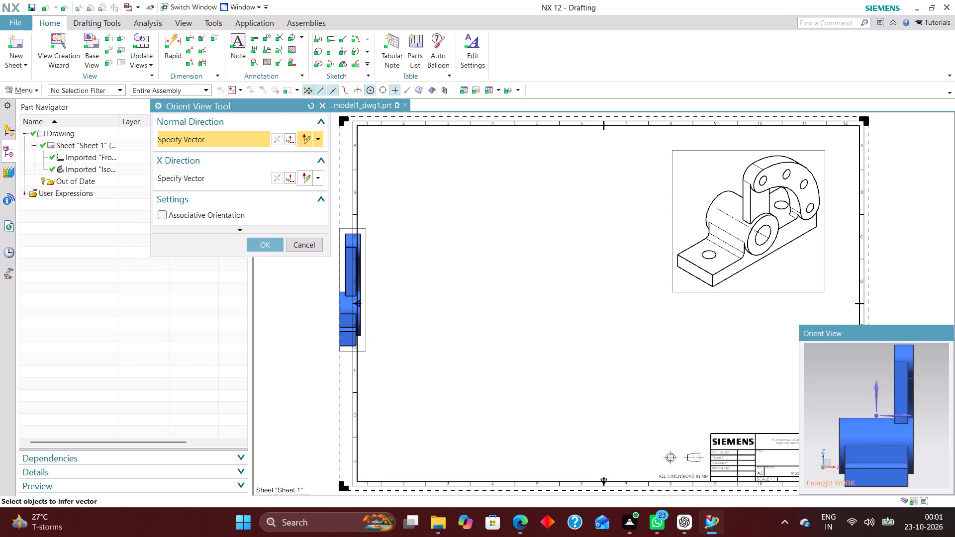
middle_click_drag(839, 389, 813, 379)
right_click_drag(843, 371, 814, 371)
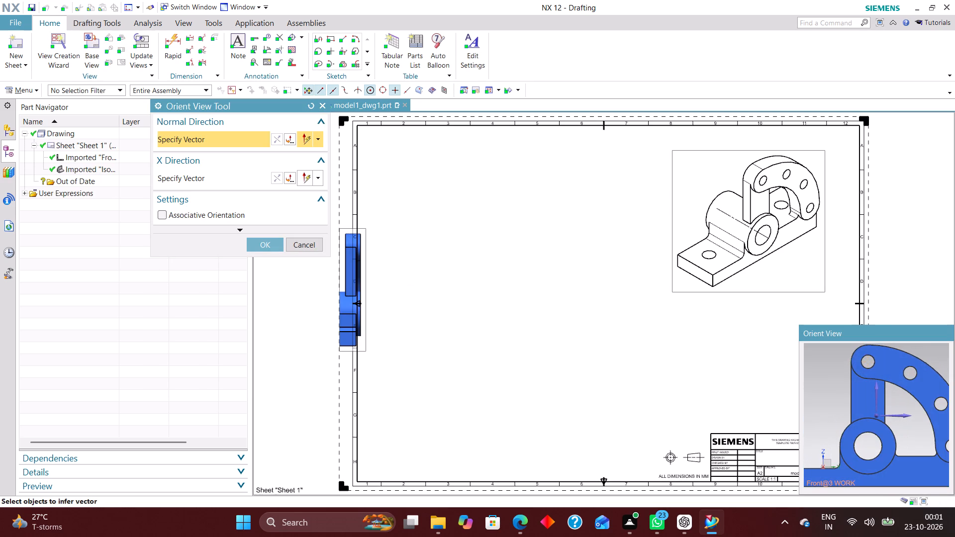
left_click(268, 244)
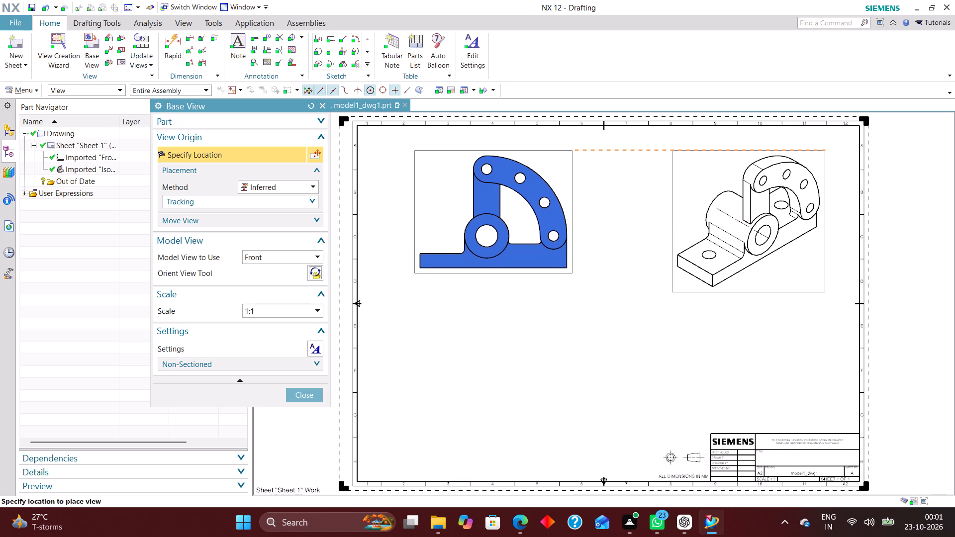
left_click(483, 211)
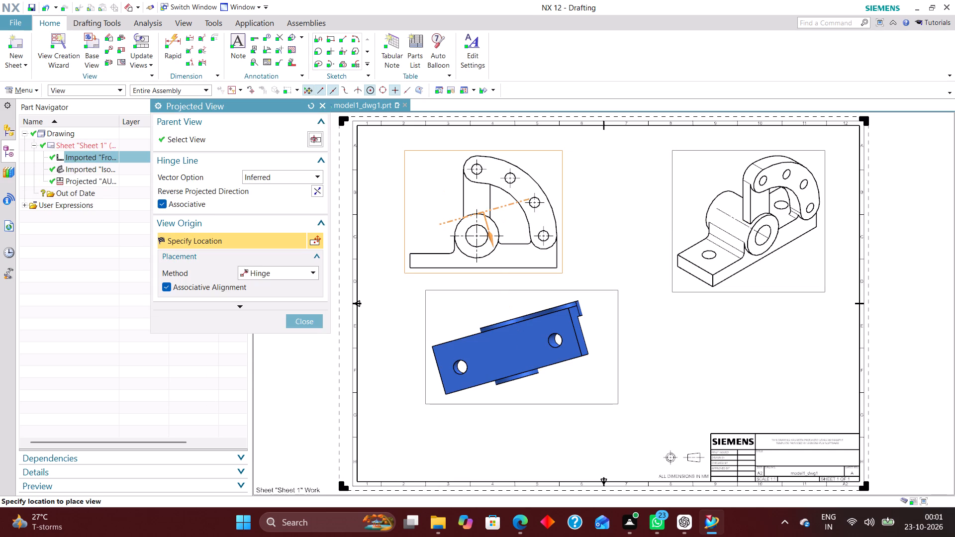
left_click(309, 318)
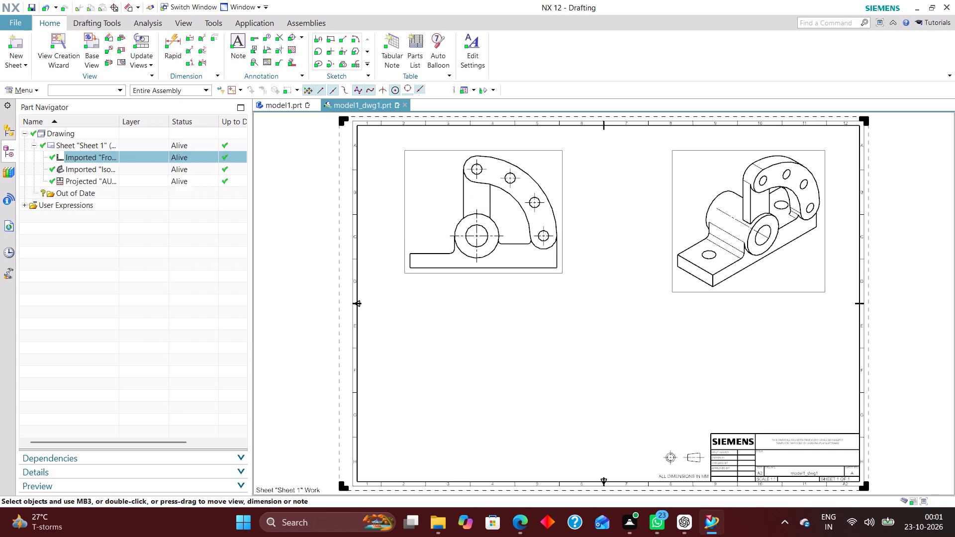
Place a 1:1 Top base view below the arch view, reoriented so the base plate runs horizontally, without projected views.
left_click(95, 44)
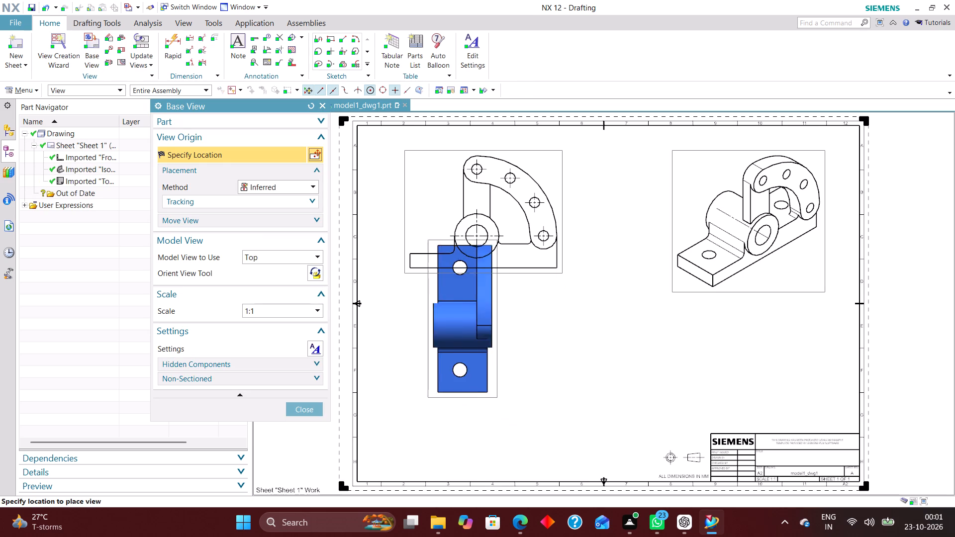
left_click(312, 272)
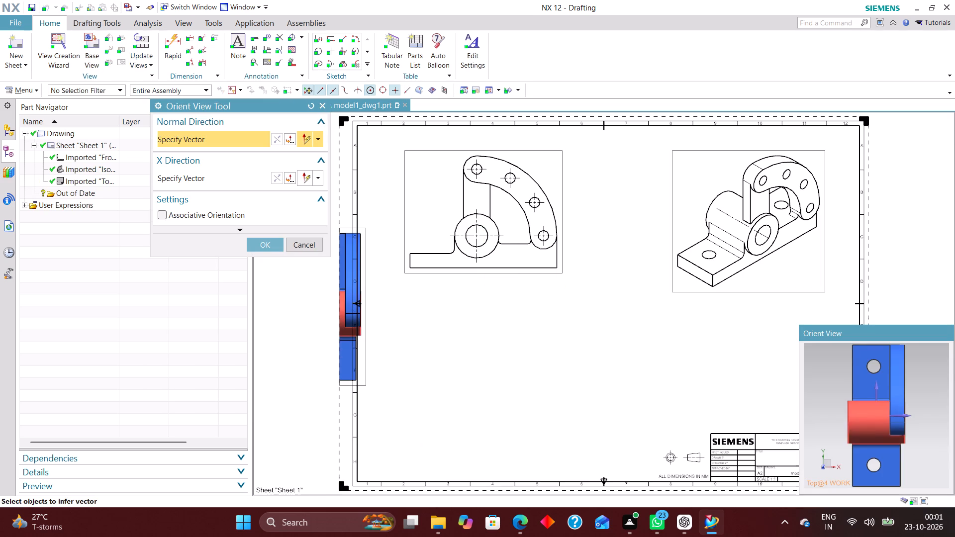
middle_click_drag(928, 453, 912, 424)
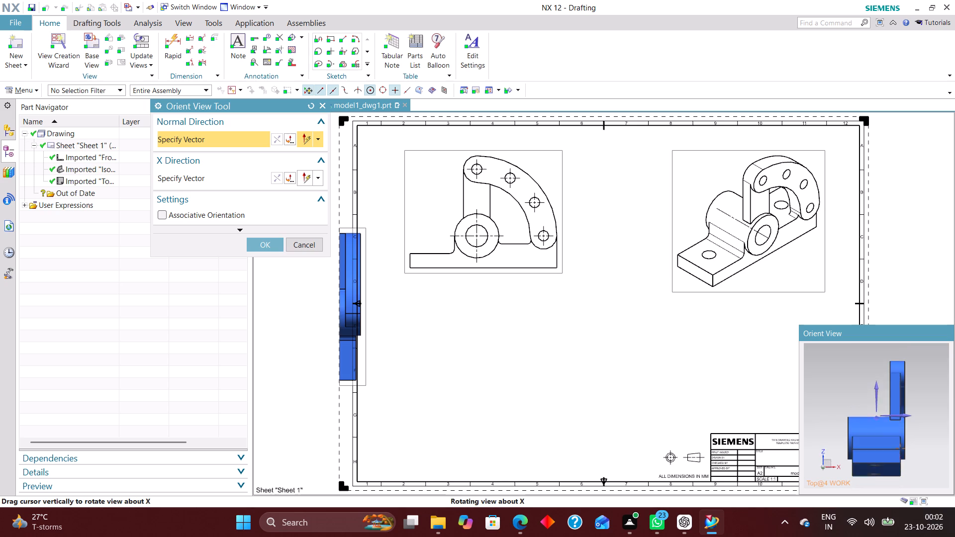
middle_click_drag(912, 424, 823, 433)
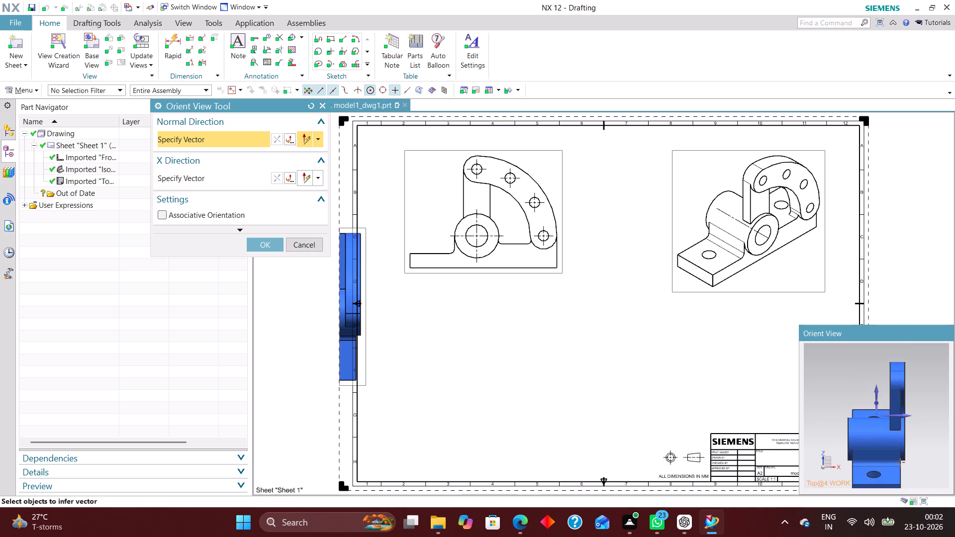
middle_click_drag(928, 421, 879, 443)
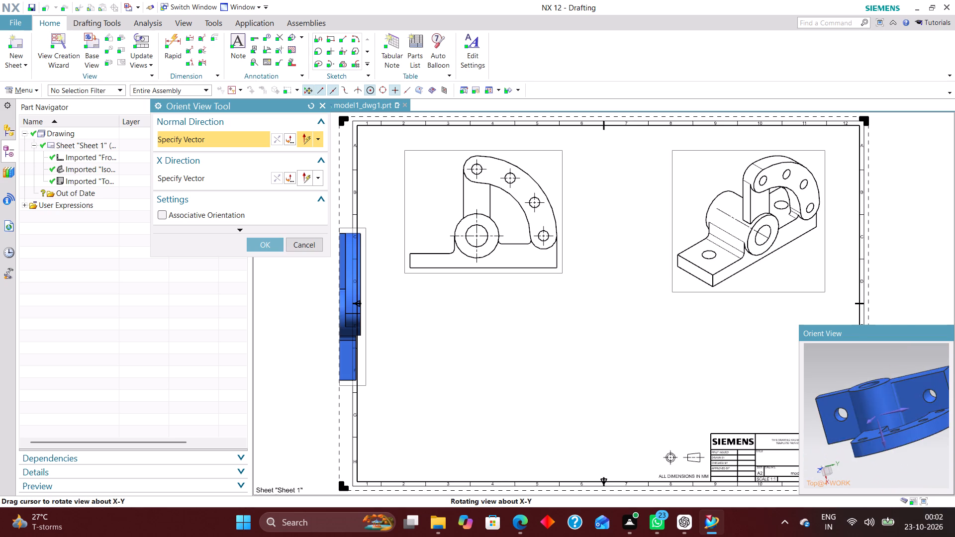
middle_click_drag(879, 443, 879, 444)
right_click_drag(930, 459, 885, 458)
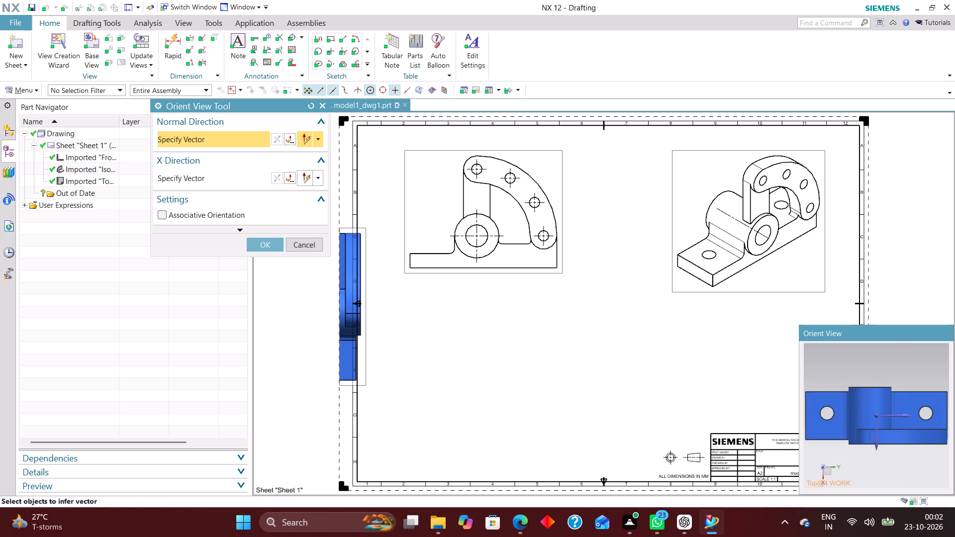
left_click(268, 245)
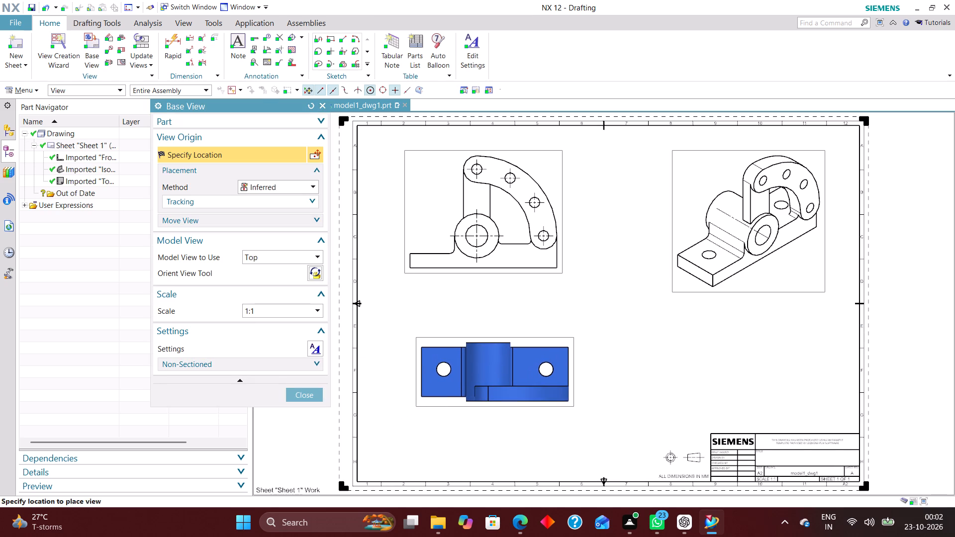
left_click(486, 369)
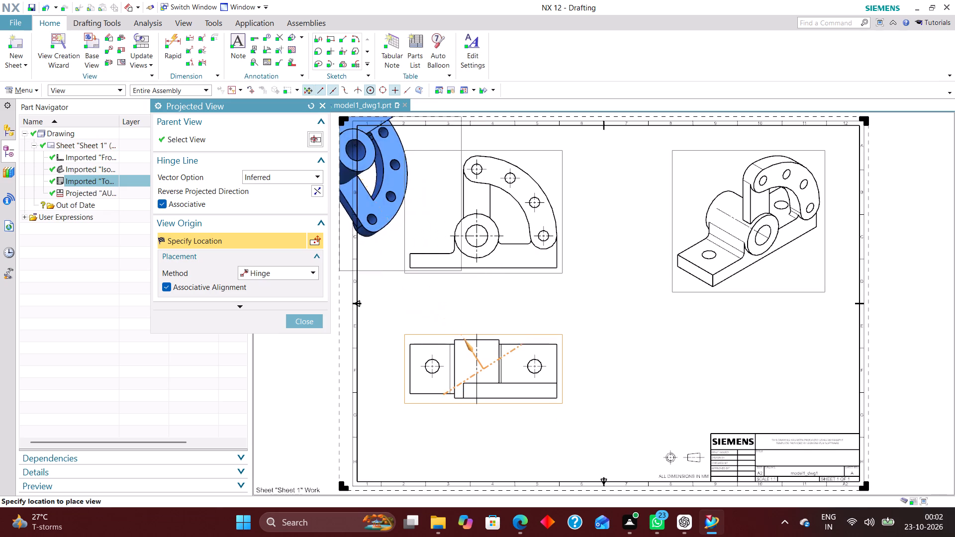
left_click(324, 105)
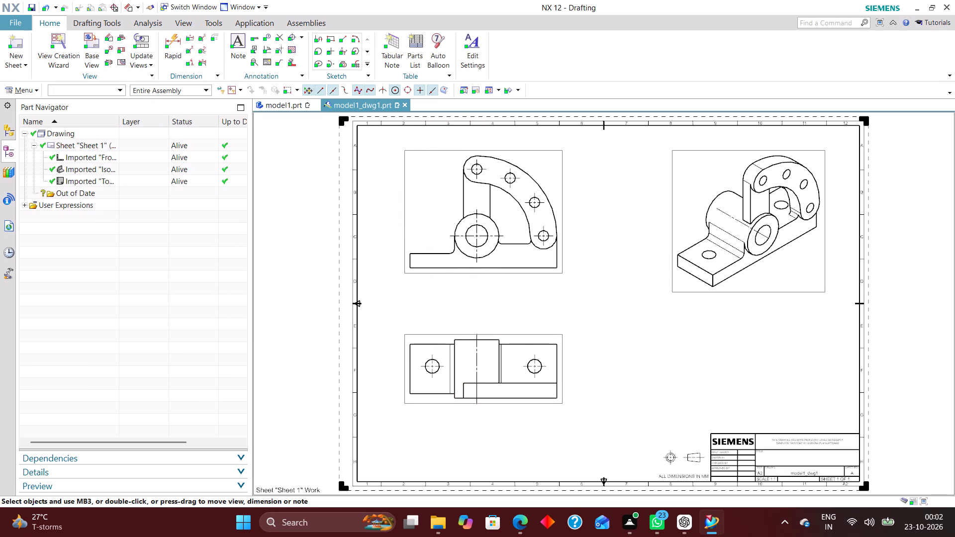
Place a 1:1 base view in the sheet's lower centre, reoriented from Right to show the bracket's narrow end, without projected views.
left_click(94, 43)
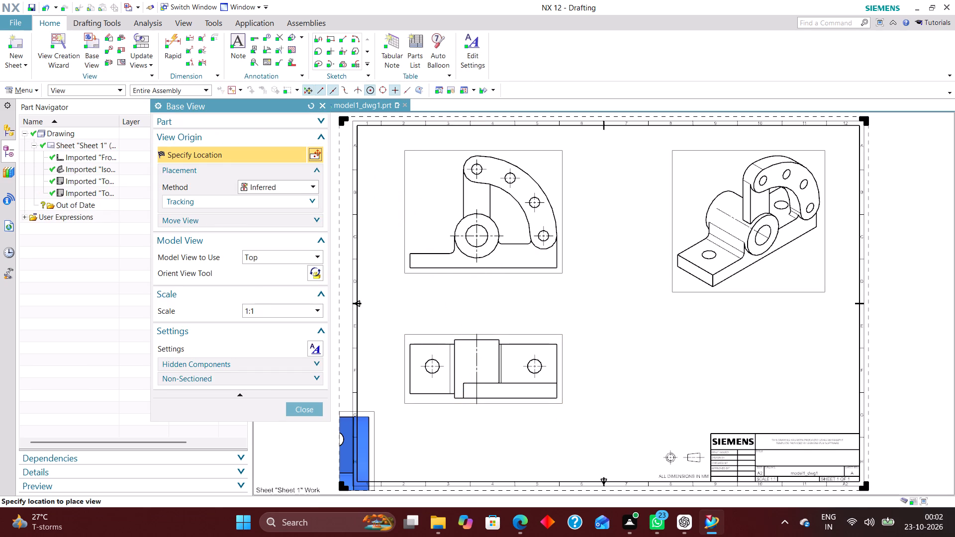
left_click(273, 258)
left_click(264, 291)
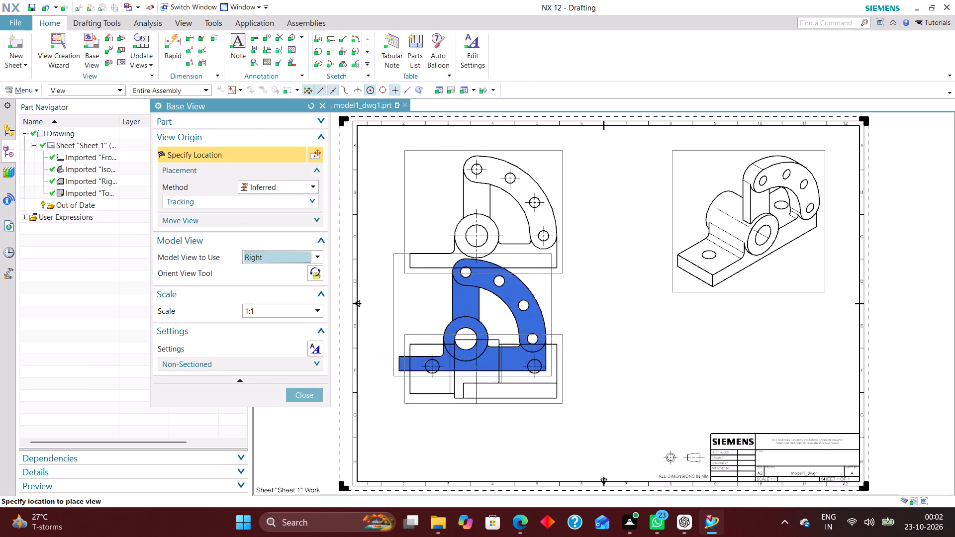
left_click(315, 269)
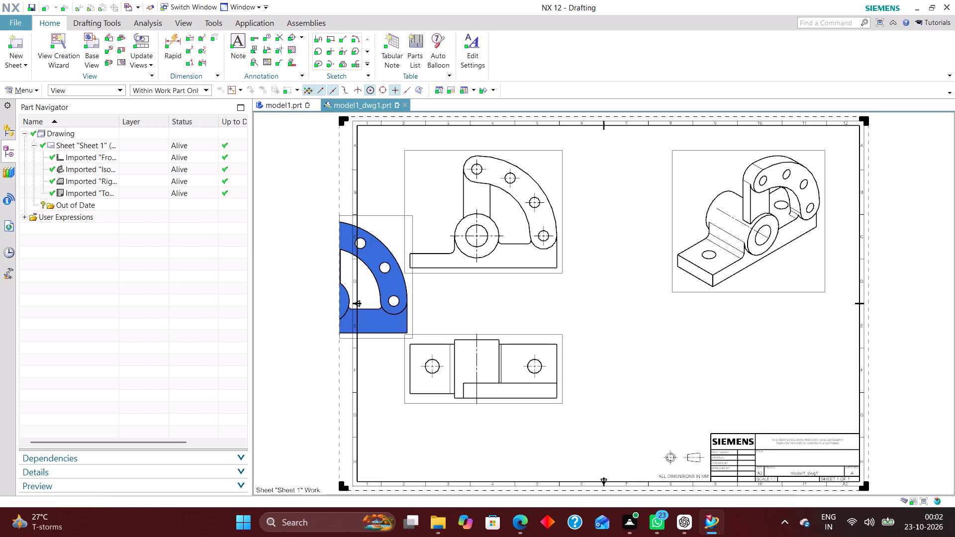
middle_click_drag(820, 387, 859, 387)
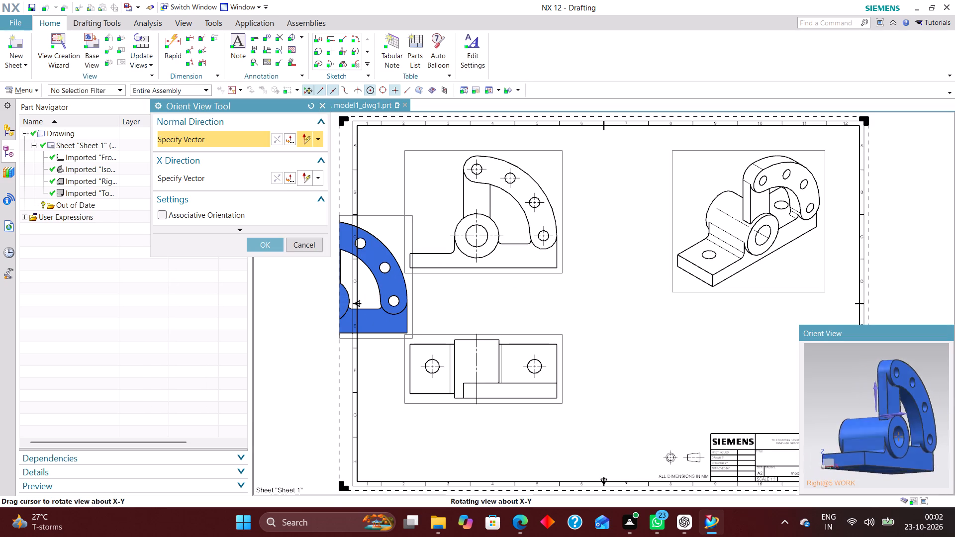
middle_click_drag(859, 387, 870, 391)
right_click_drag(934, 390, 909, 389)
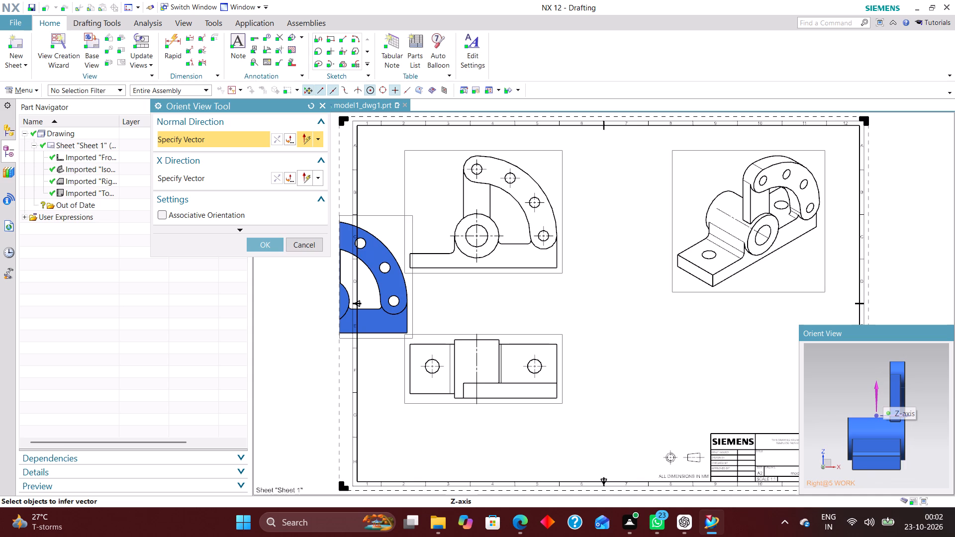
left_click(268, 244)
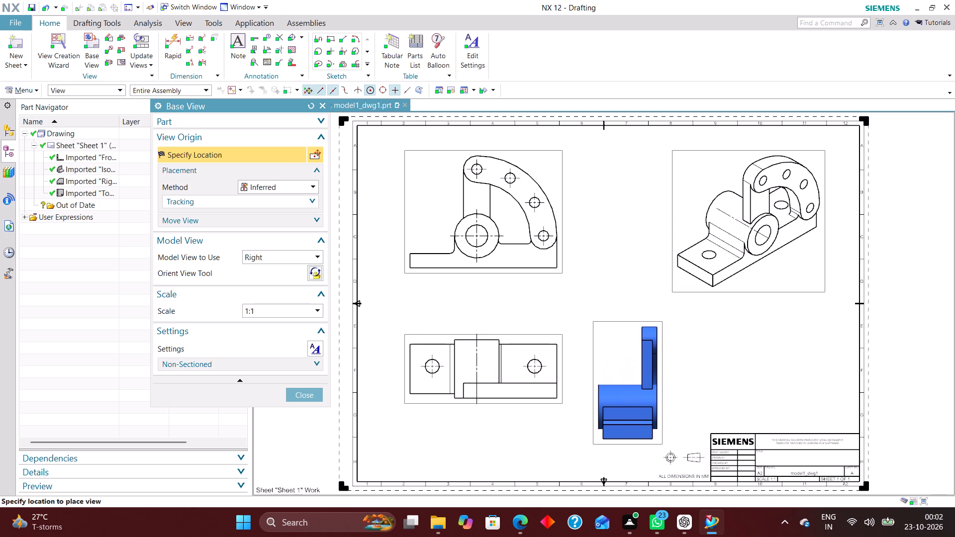
left_click(628, 383)
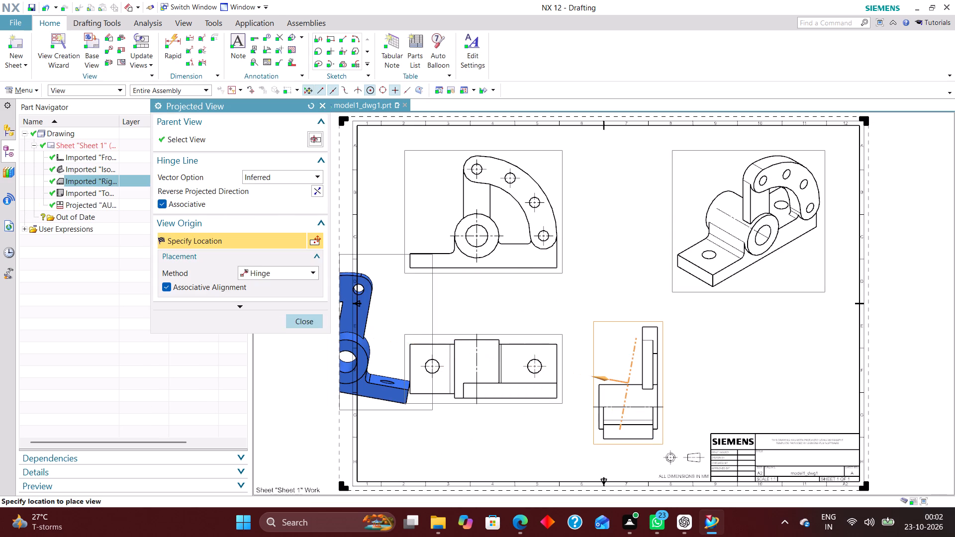
left_click(295, 318)
Rearrange the views: arch view to the sheet's upper centre, top view near its left border, end view lower centre, isometric lower at right.
left_click_drag(449, 333, 443, 300)
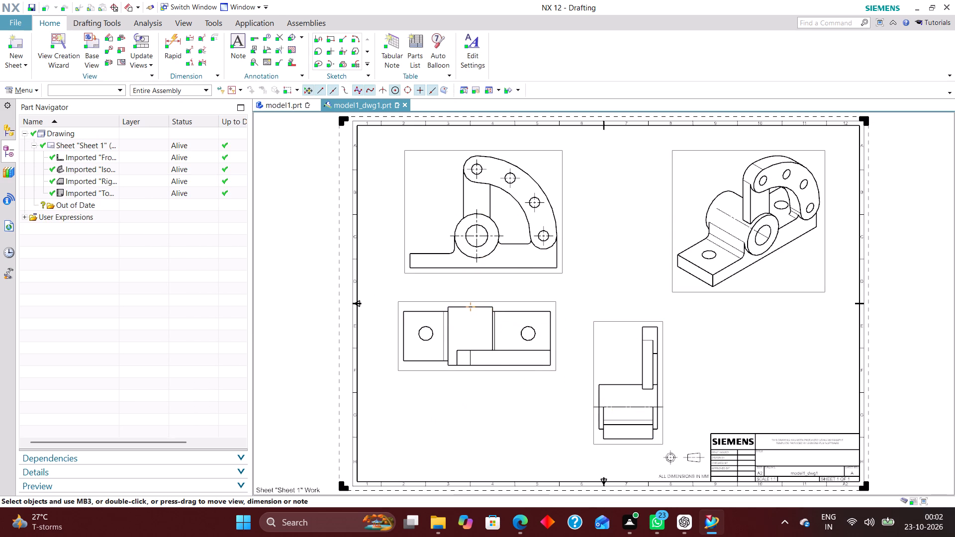
left_click_drag(443, 300, 456, 313)
left_click_drag(610, 322, 610, 332)
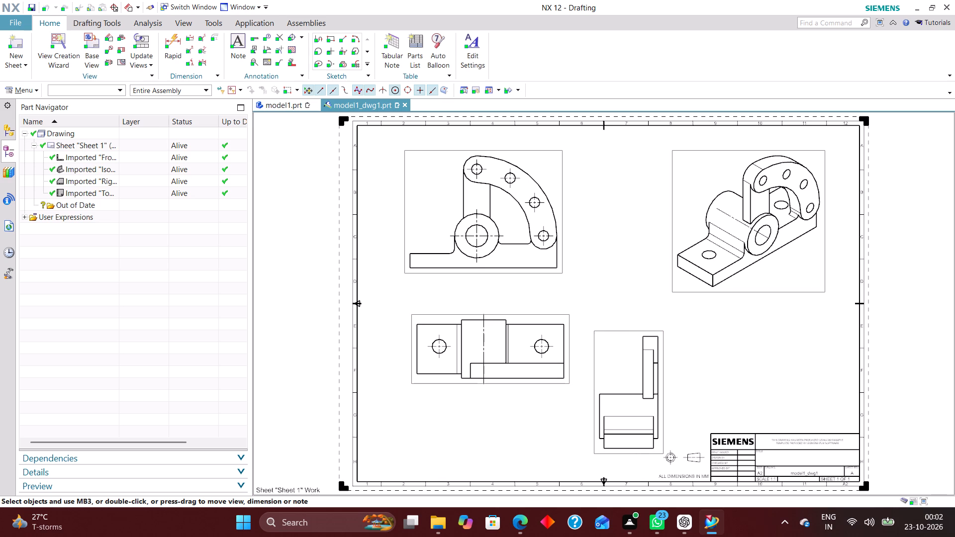
left_click_drag(610, 332, 605, 329)
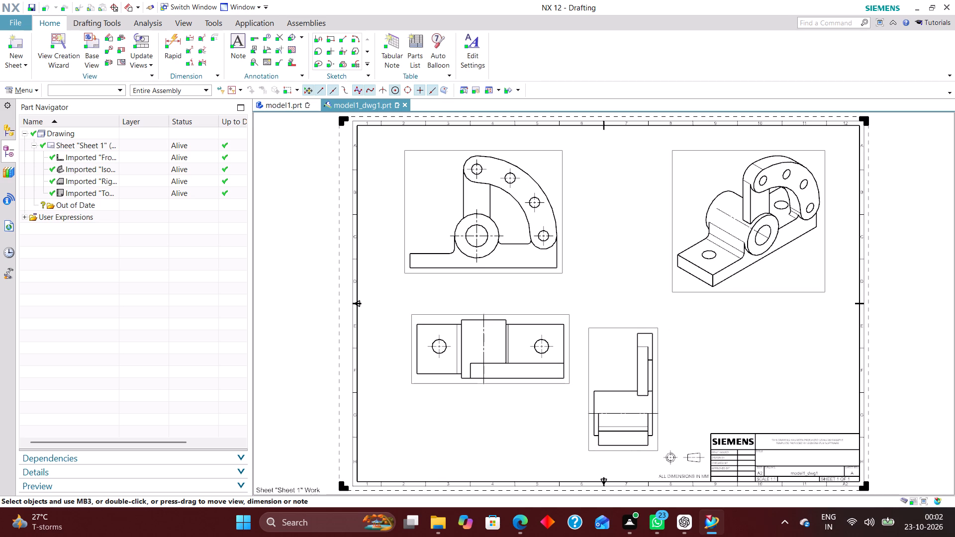
left_click_drag(743, 291, 767, 324)
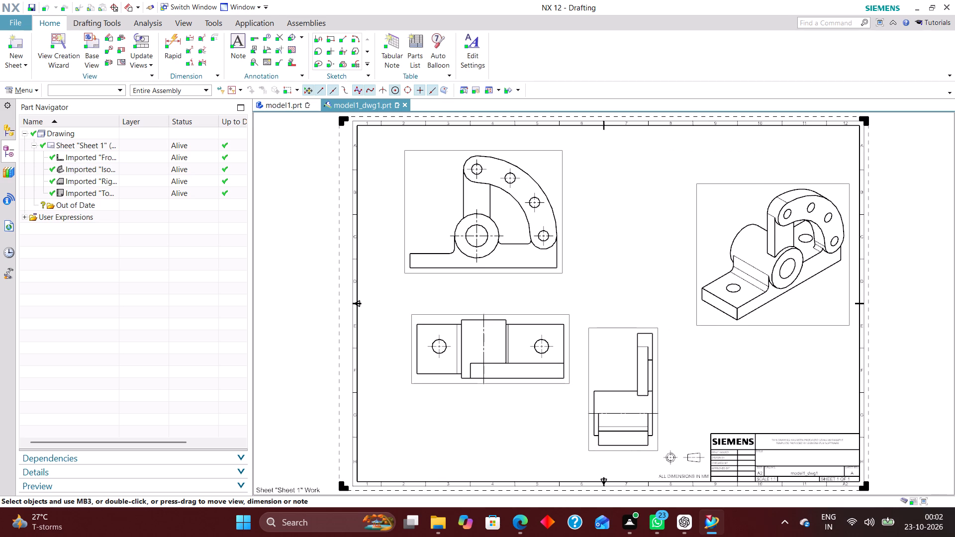
left_click_drag(767, 324, 762, 330)
left_click_drag(560, 195, 589, 196)
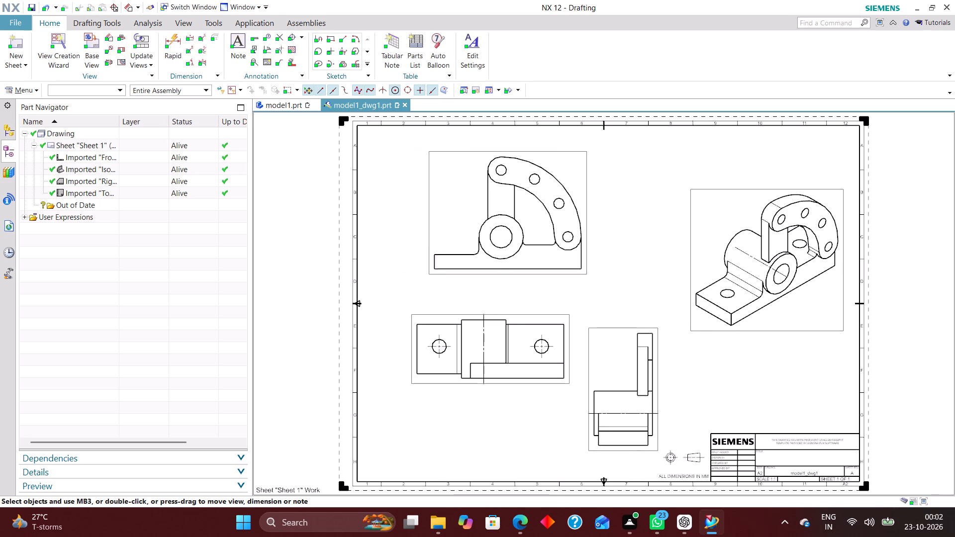
left_click_drag(589, 196, 613, 195)
left_click_drag(426, 314, 416, 303)
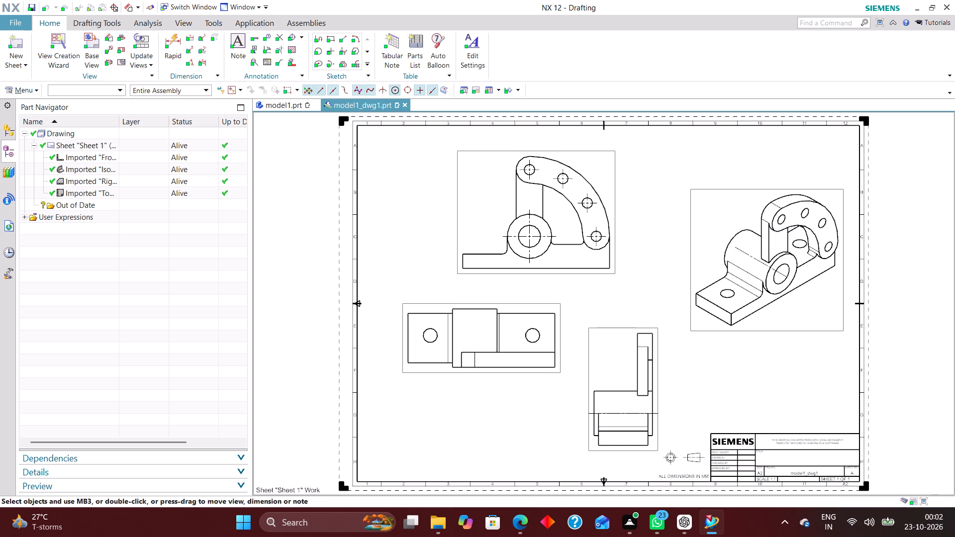
left_click_drag(416, 303, 396, 308)
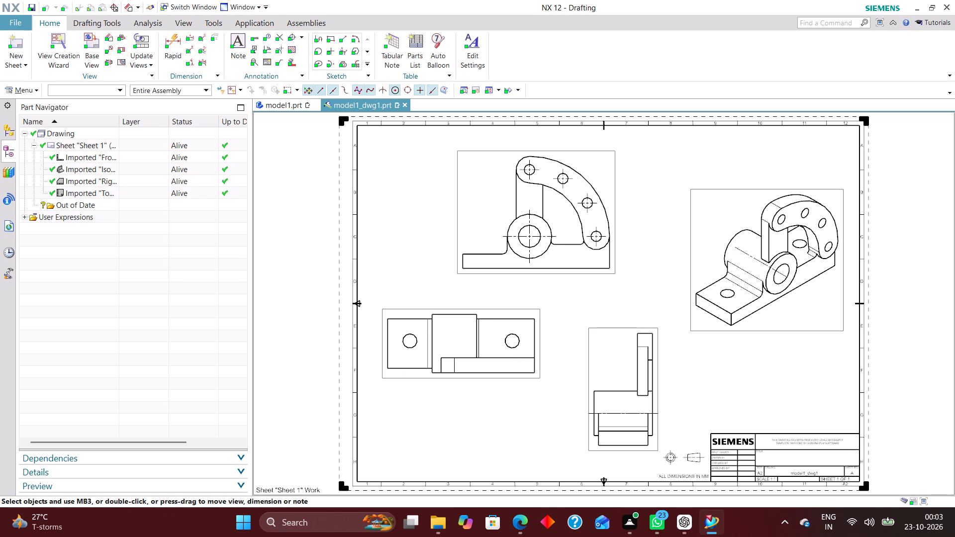
left_click_drag(396, 308, 397, 309)
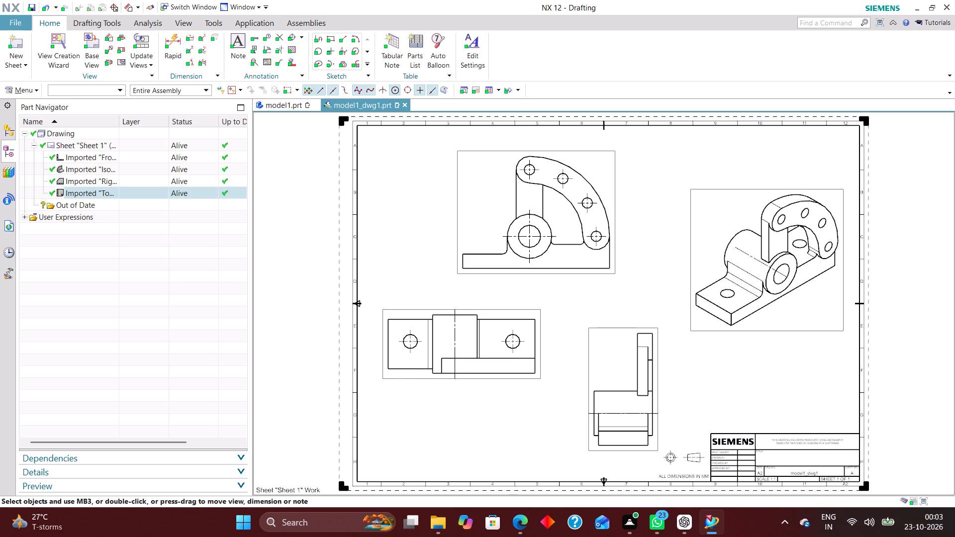
left_click_drag(587, 381, 571, 392)
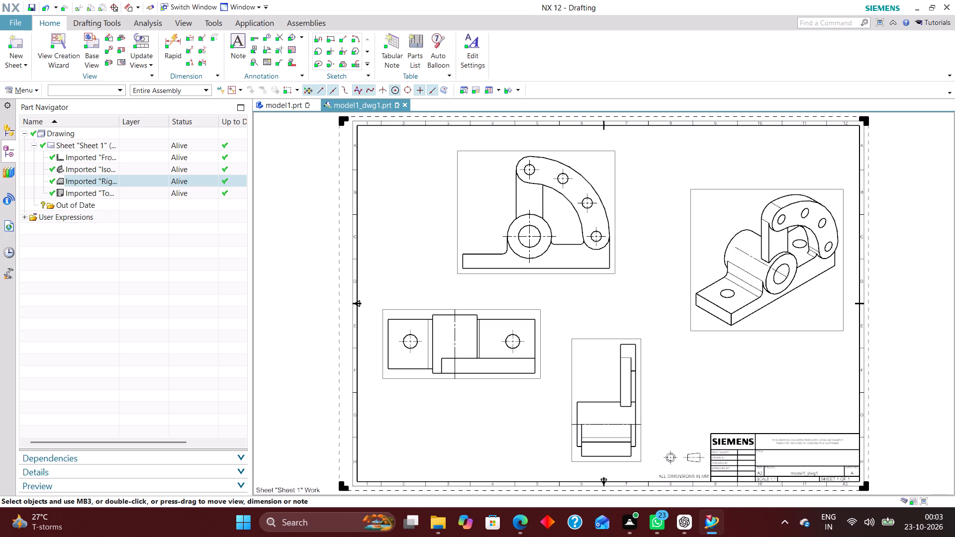
left_click_drag(615, 215, 627, 217)
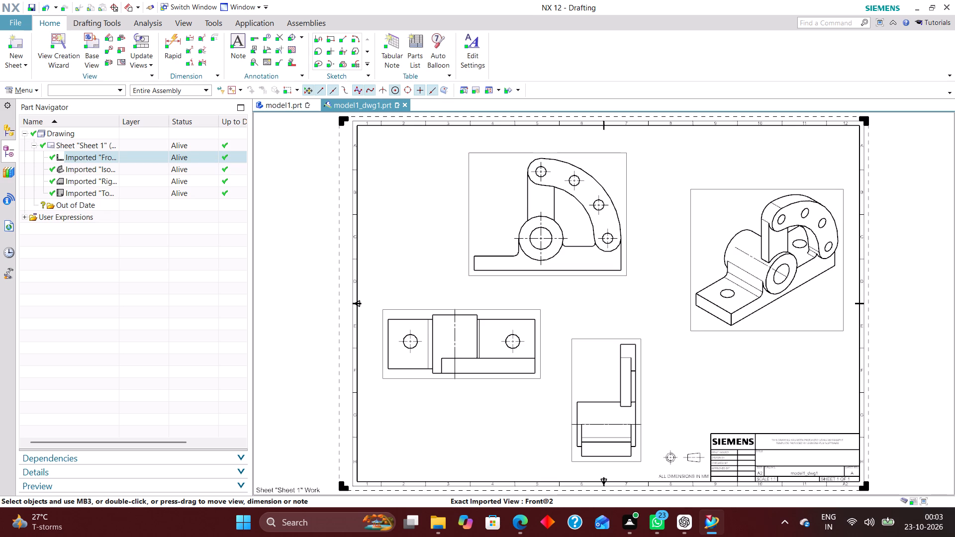
Set the arrowhead type to Open Arrow in the drafting preferences, applied to the entire dimension.
left_click(37, 90)
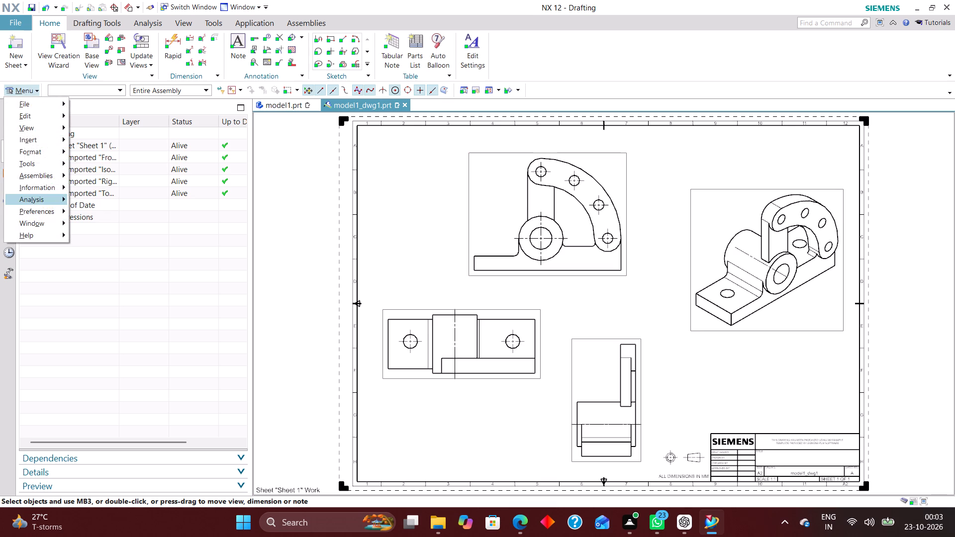
left_click(44, 210)
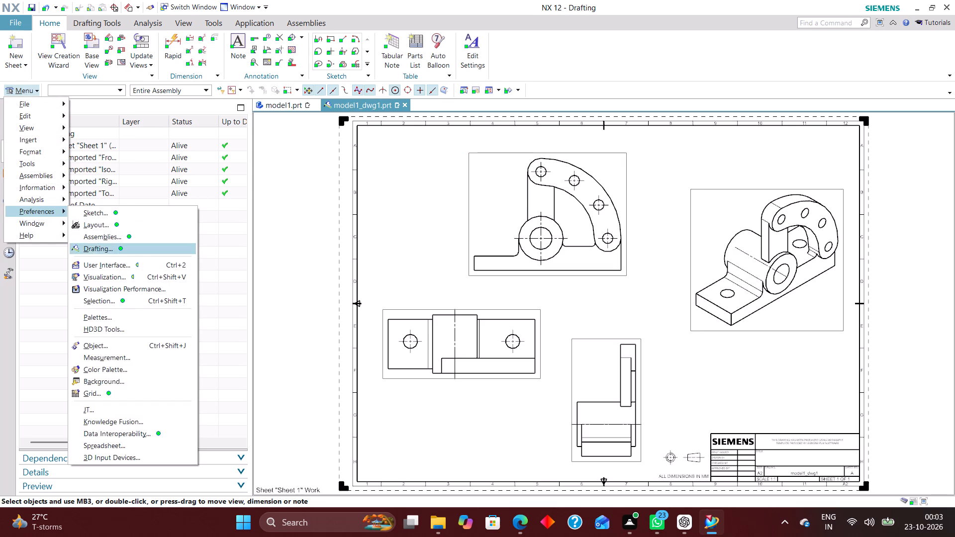
left_click(120, 247)
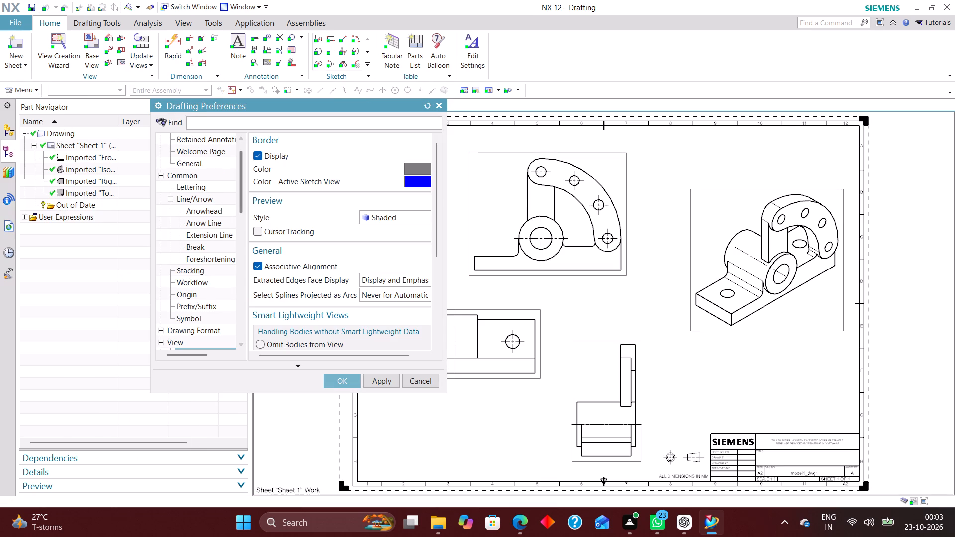
scroll(191, 207, "up", 6)
left_click(197, 233)
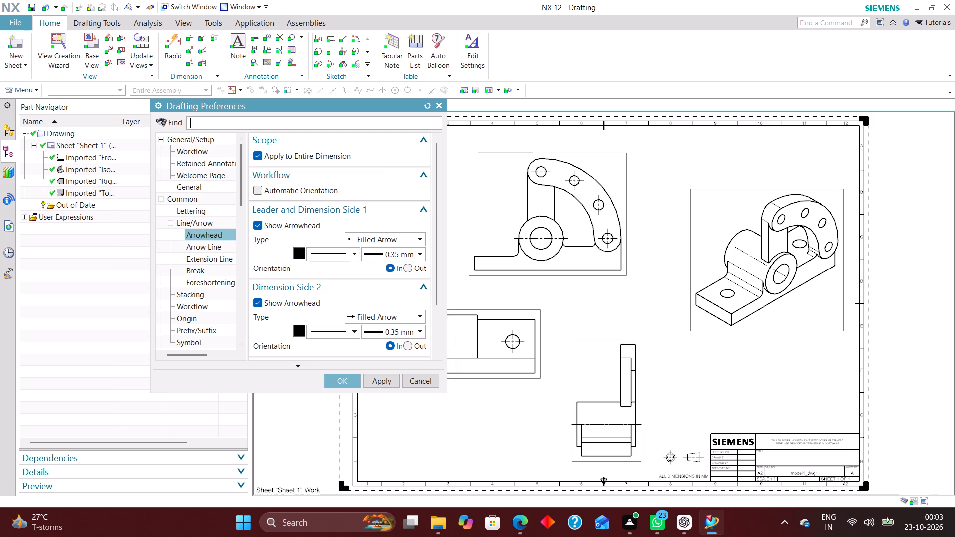
left_click(371, 234)
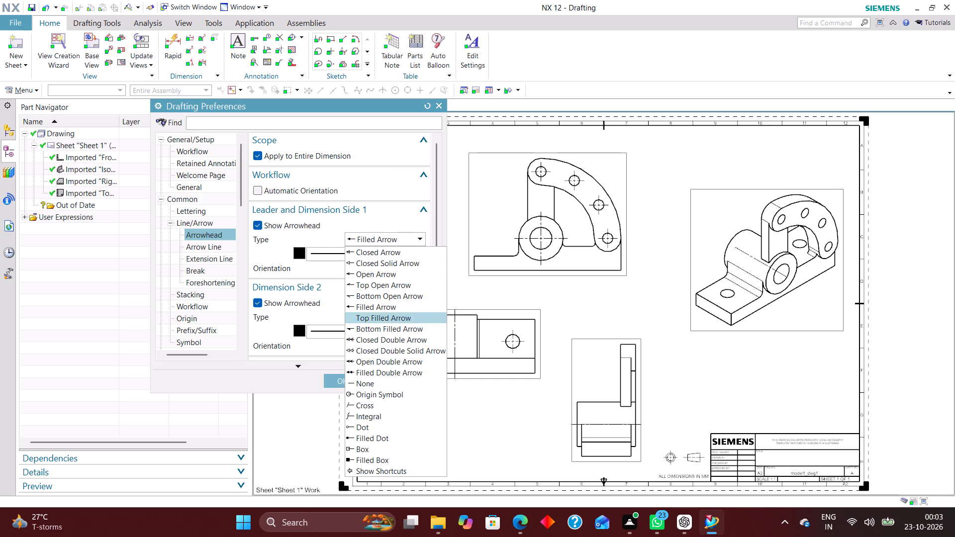
left_click(377, 271)
Set the extension line gap to 2 for both dimension sides in the drafting preferences.
left_click(209, 255)
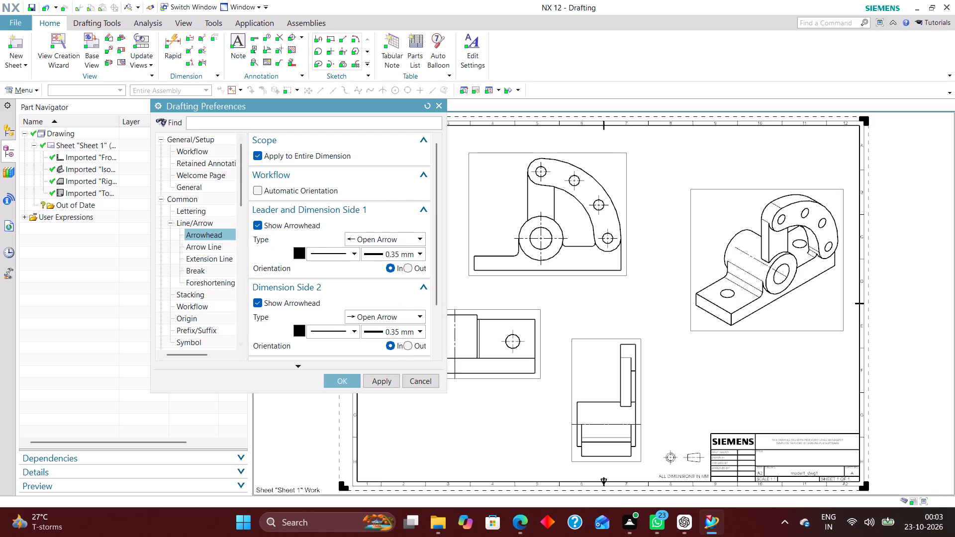
left_click_drag(384, 218, 506, 227)
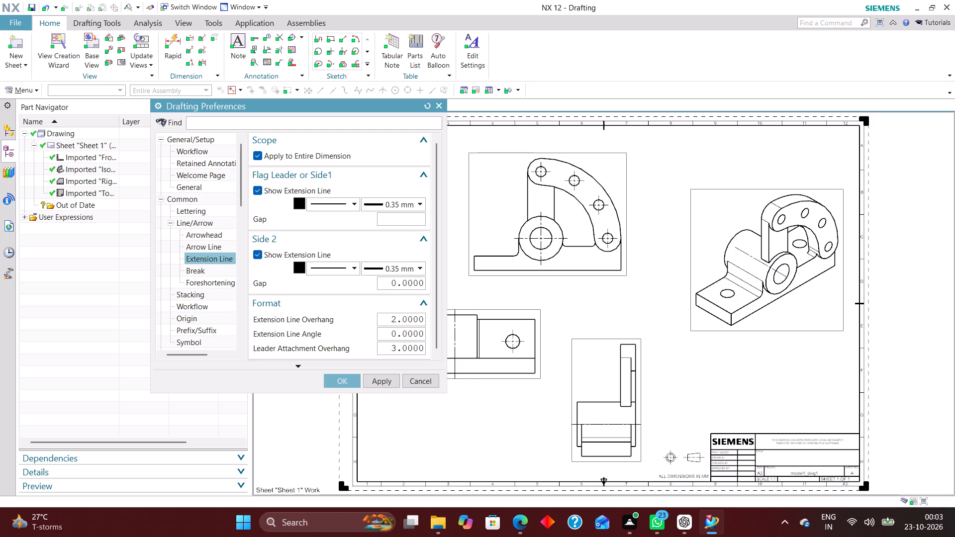
key("2")
key("Return")
scroll(205, 290, "down", 5)
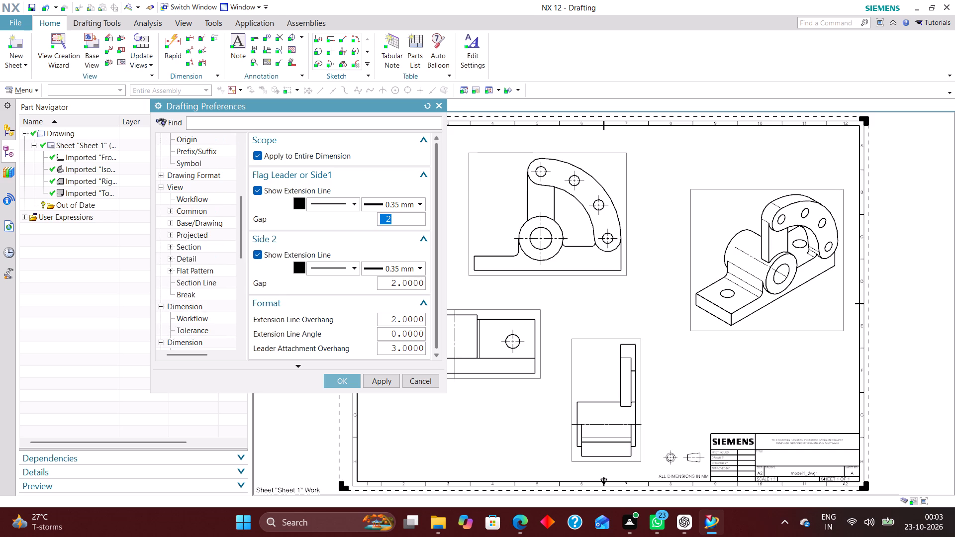
Set the decimal delimiter for dimension text units to Period in the drafting preferences and accept them.
scroll(185, 272, "down", 3)
scroll(192, 233, "down", 5)
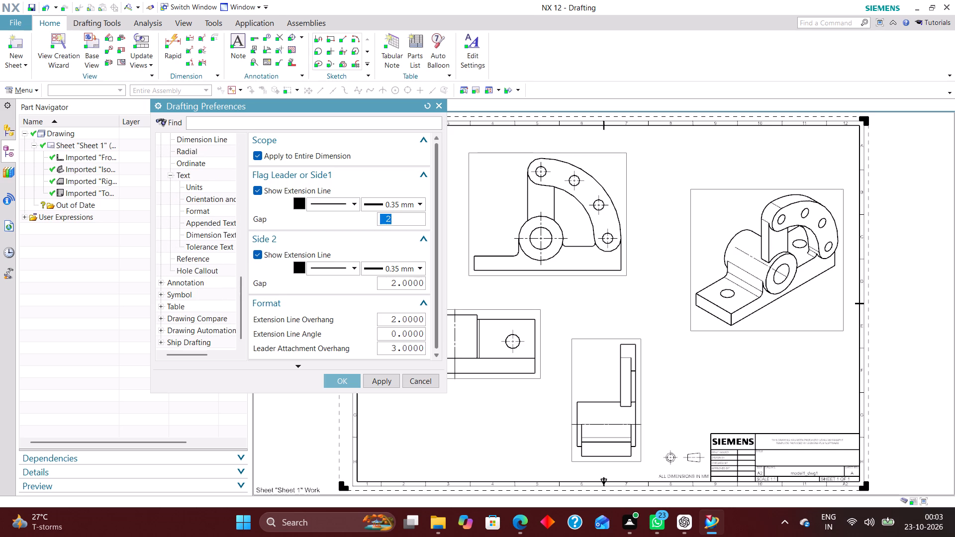
scroll(196, 295, "down", 4)
scroll(196, 293, "up", 2)
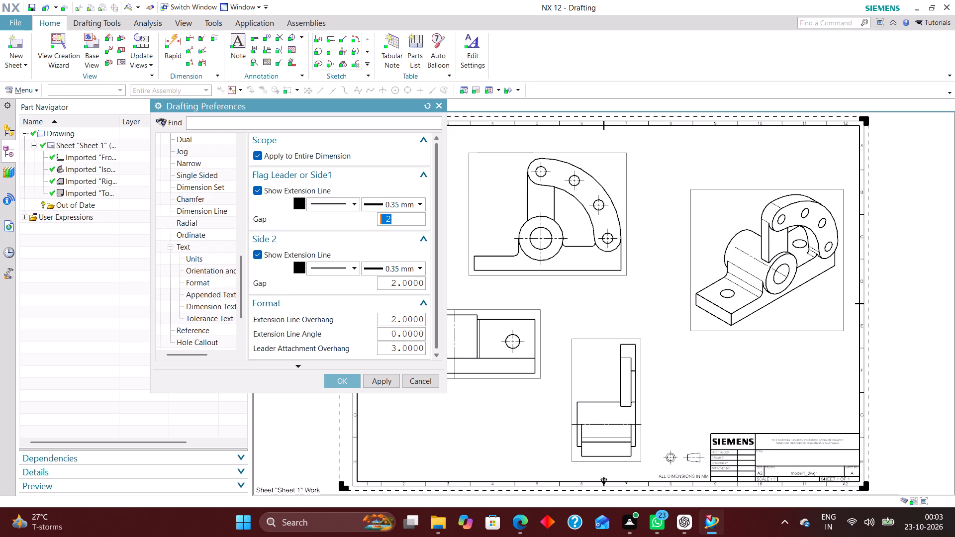
left_click(204, 257)
left_click(388, 198)
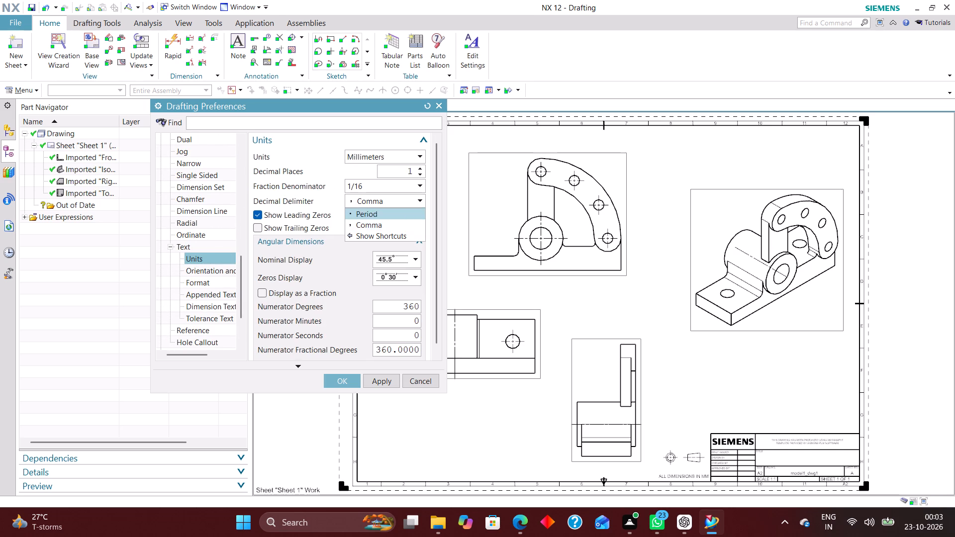
left_click(387, 210)
left_click(343, 379)
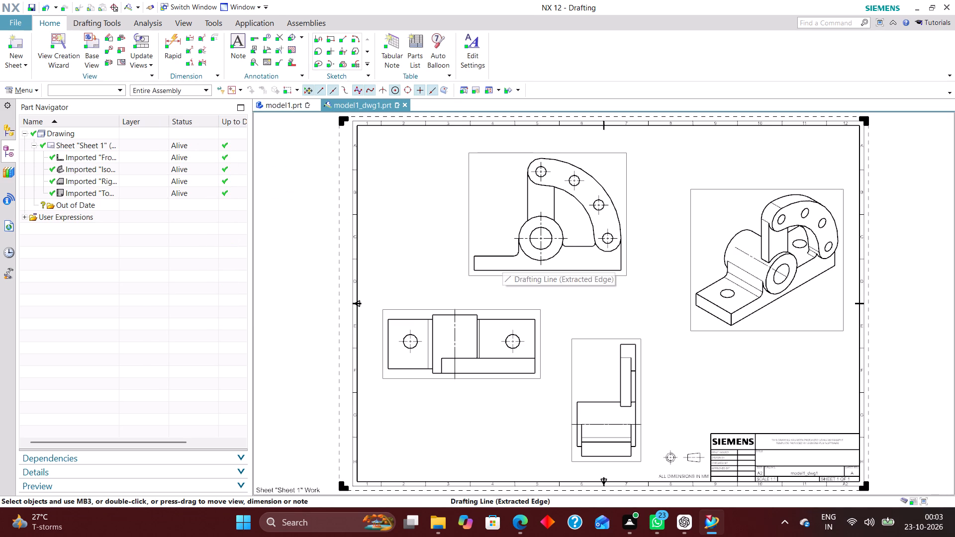
Add rapid horizontal dimensions below the arch view from the boss centre to each end of the base.
left_click(176, 39)
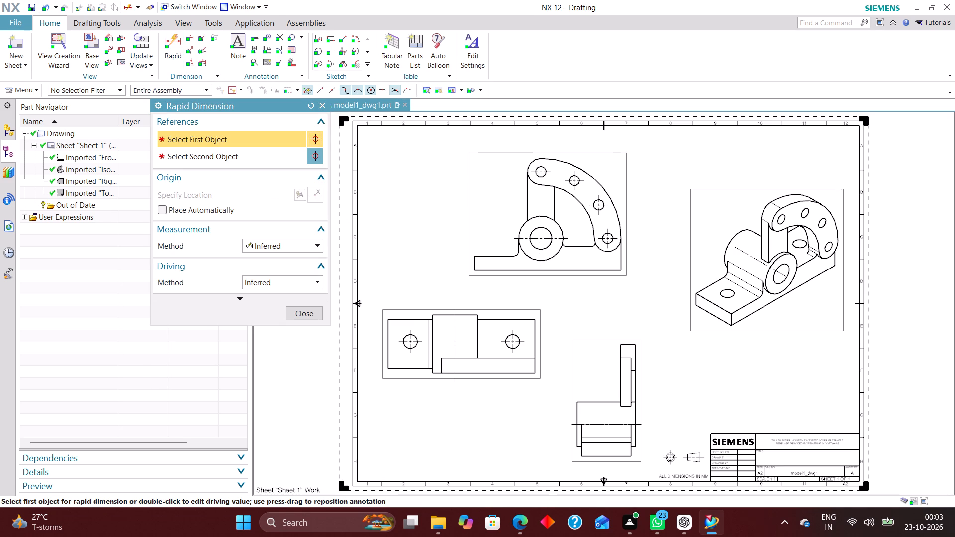
scroll(473, 270, "up", 5)
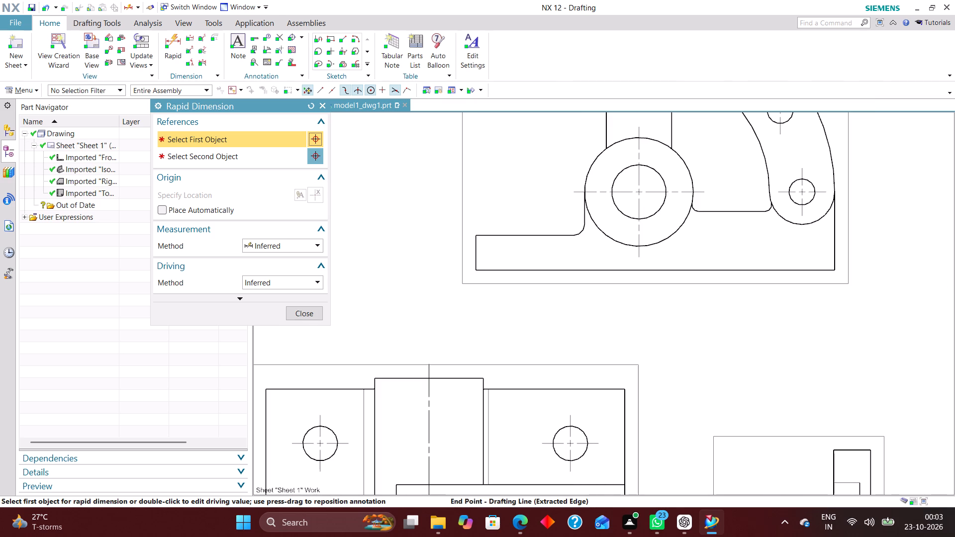
left_click(477, 273)
left_click(638, 253)
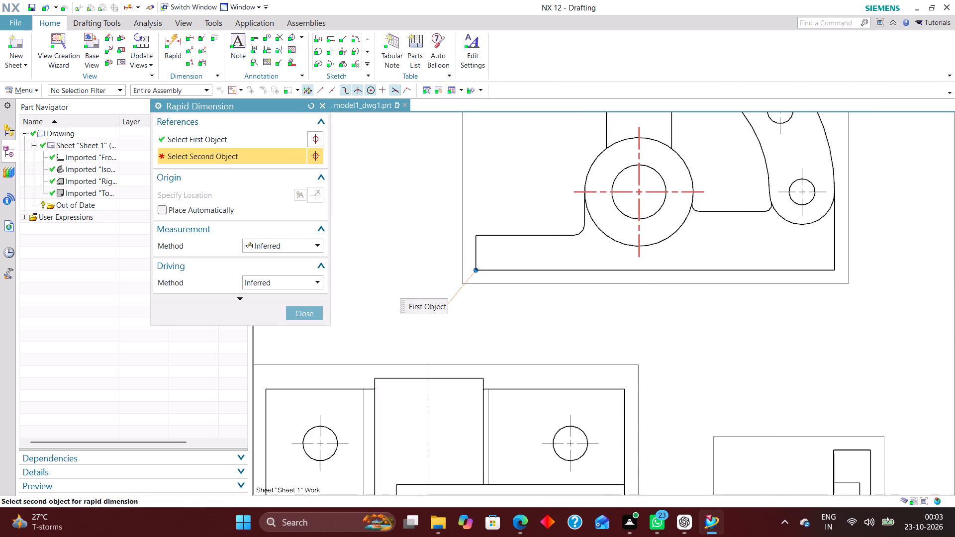
left_click(561, 333)
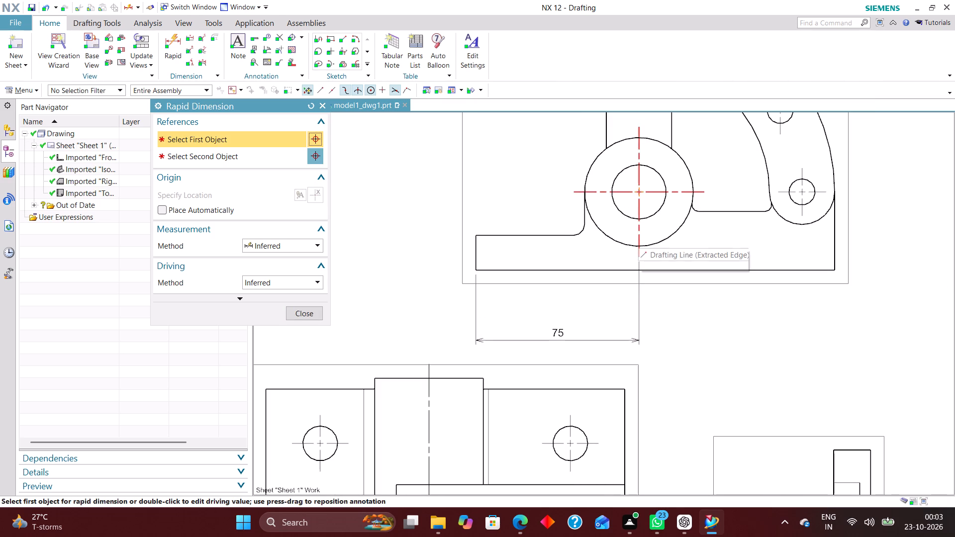
left_click(638, 235)
left_click(834, 272)
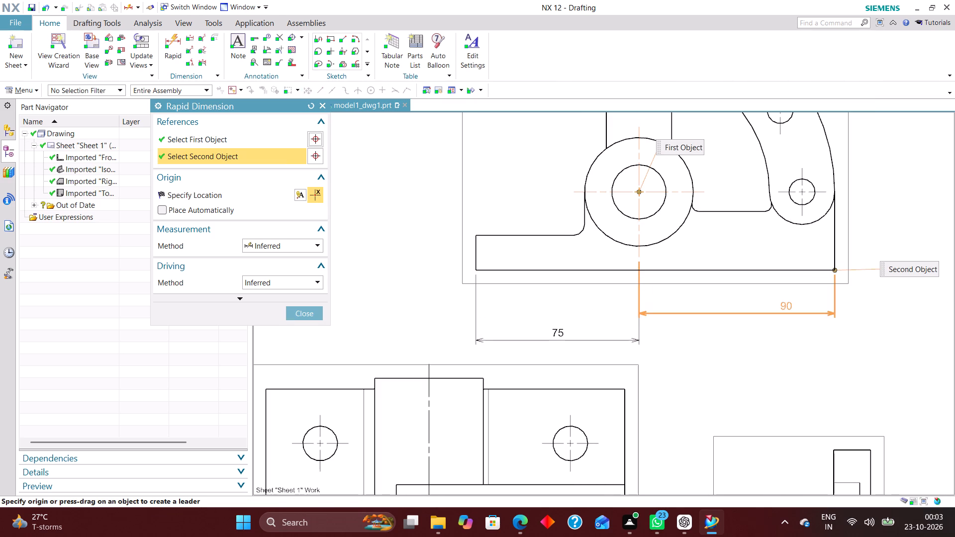
left_click(729, 331)
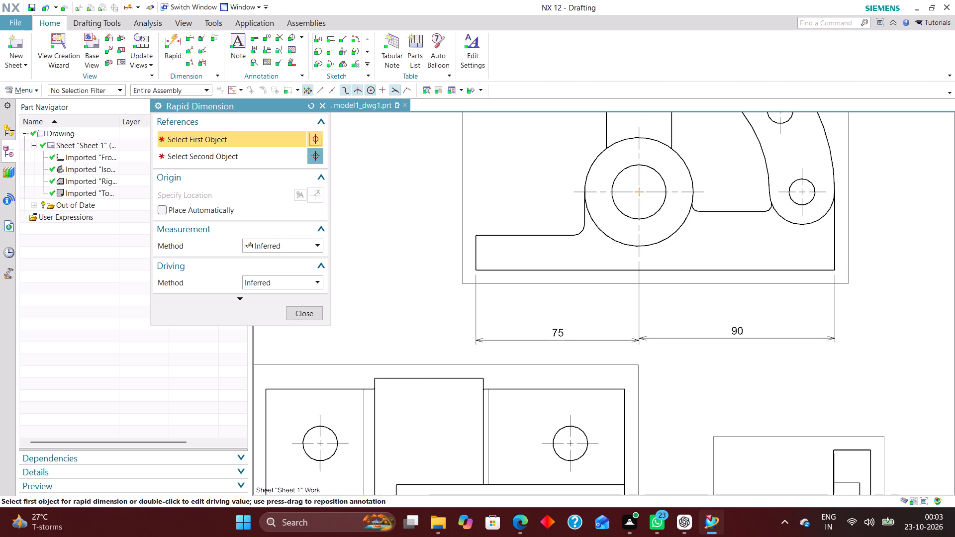
Dimension in the arch view the height from the base's underside to the web edge beside the boss, and the base plate's thickness.
left_click(728, 268)
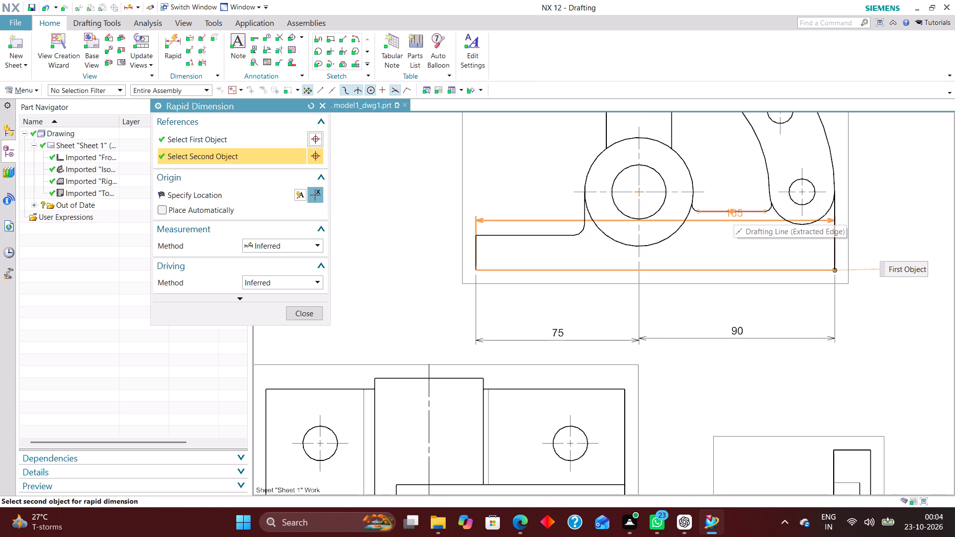
left_click(734, 211)
left_click(730, 243)
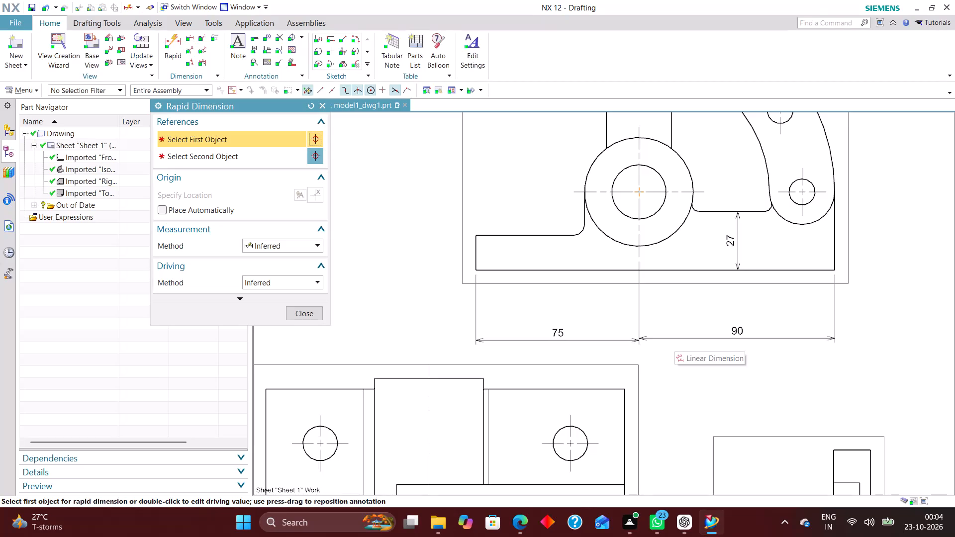
left_click(478, 236)
left_click(476, 269)
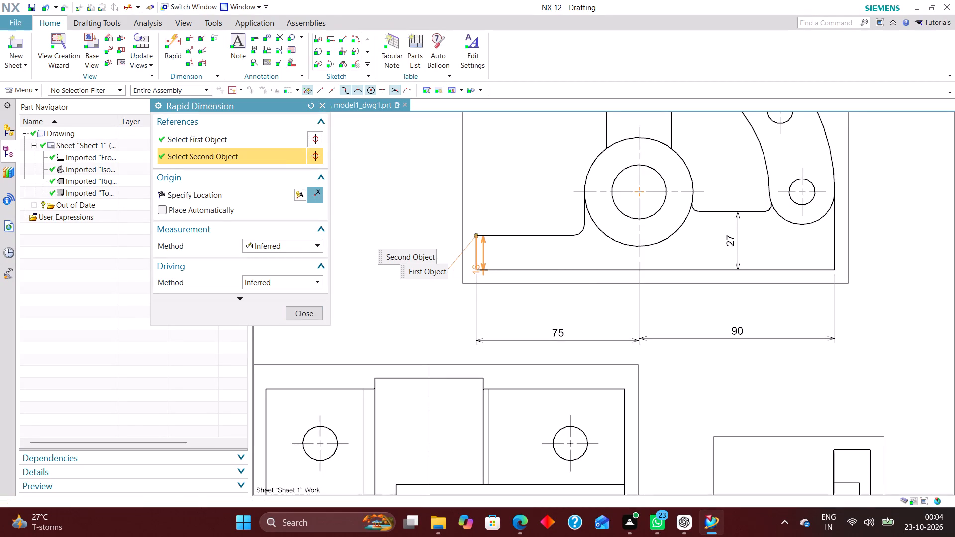
left_click(426, 216)
Dimension the width of the vertical upright between the boss and the arch in the arch view.
scroll(411, 308, "down", 1)
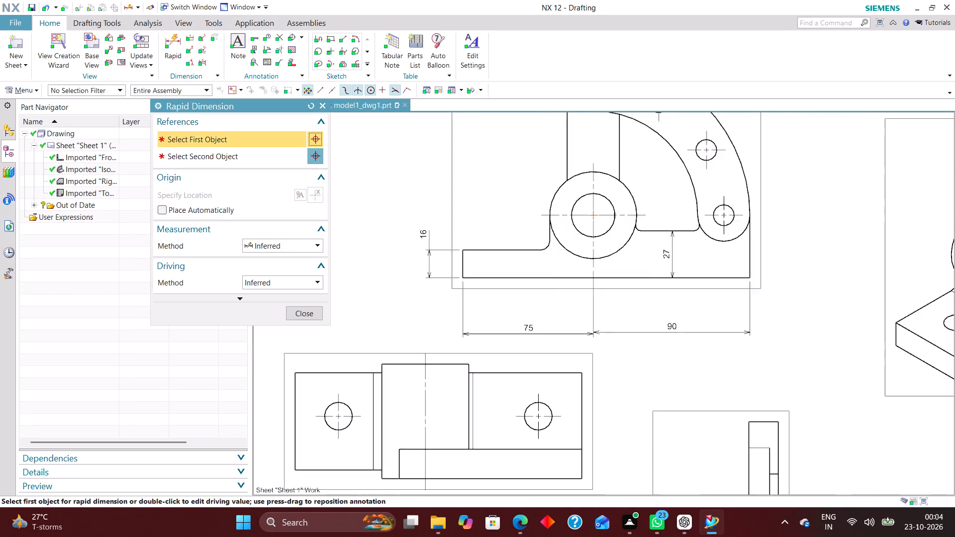
scroll(410, 308, "down", 1)
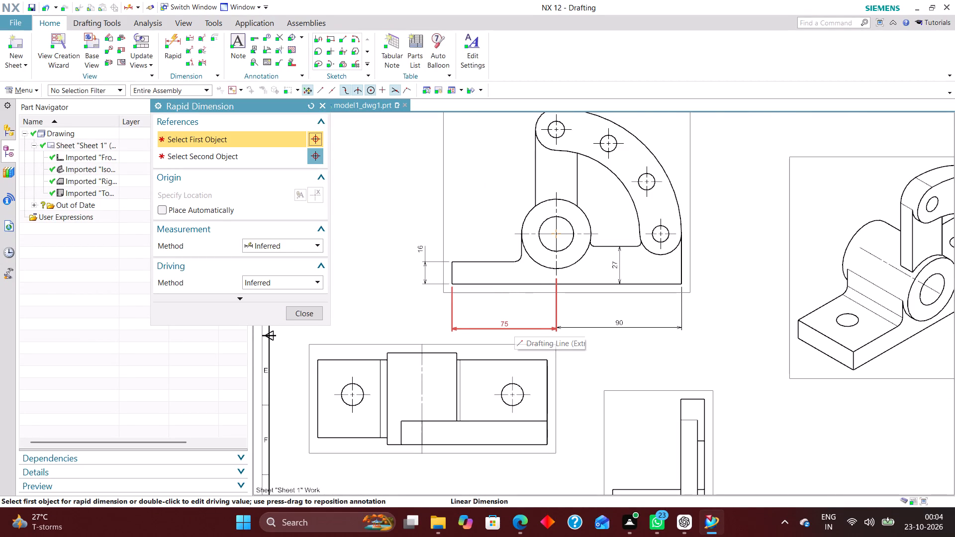
scroll(520, 329, "down", 2)
scroll(545, 250, "up", 5)
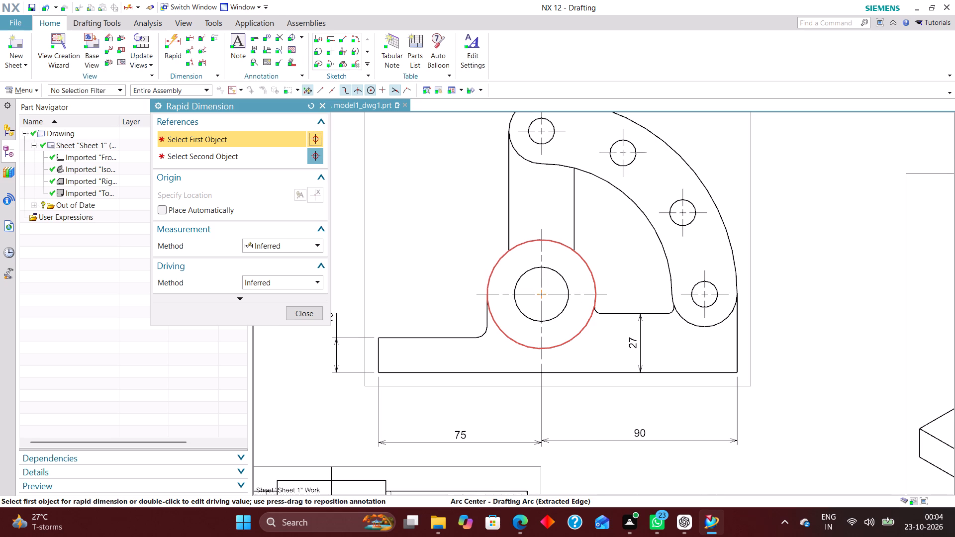
left_click(508, 219)
left_click(572, 216)
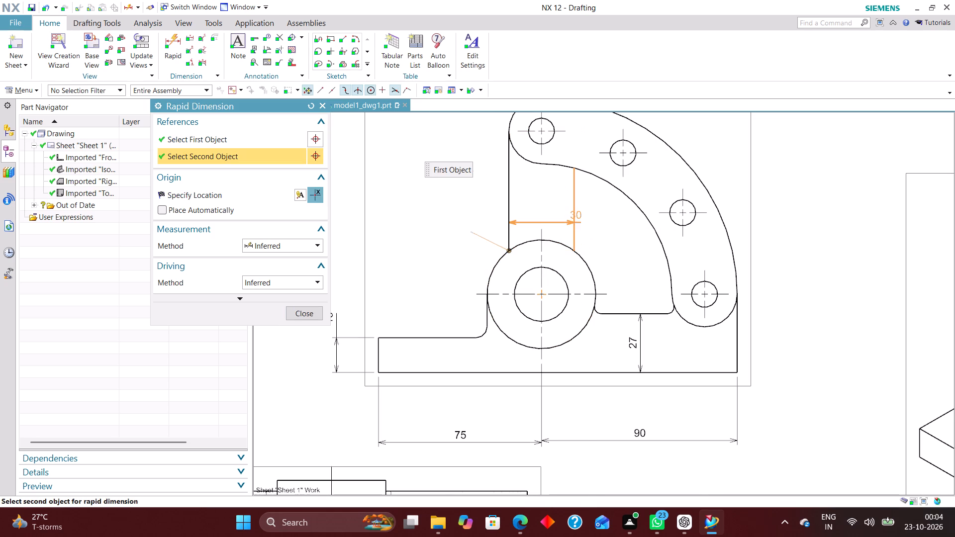
left_click(542, 208)
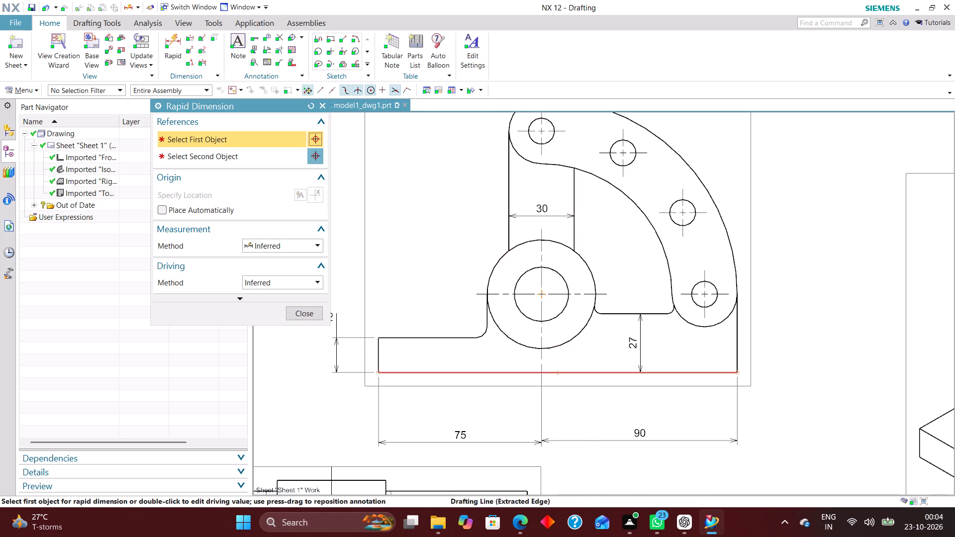
Add radial dimensions to the arch's outer and inner curved edges in the arch view.
scroll(477, 373, "down", 4)
scroll(531, 293, "up", 5)
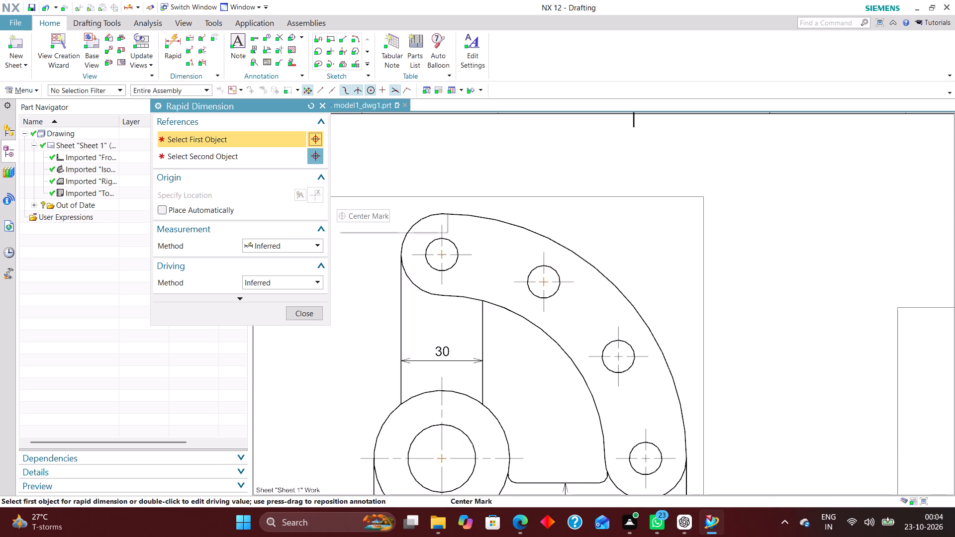
left_click(299, 247)
left_click(285, 334)
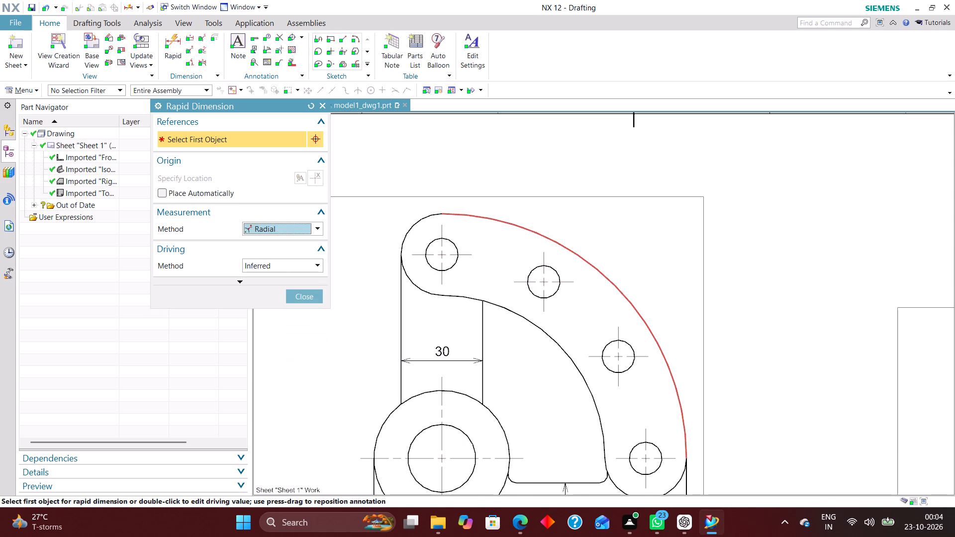
left_click(625, 292)
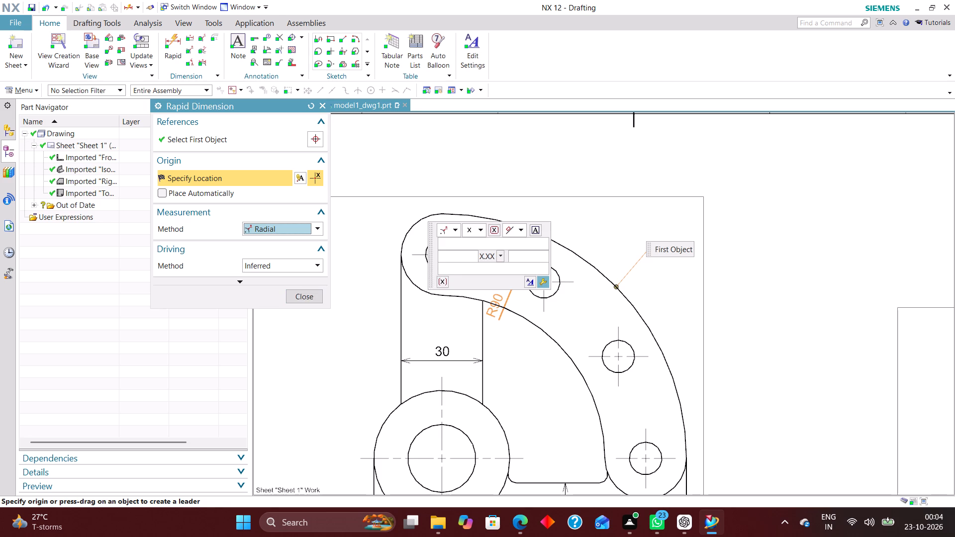
scroll(393, 312, "down", 4)
scroll(378, 312, "up", 4)
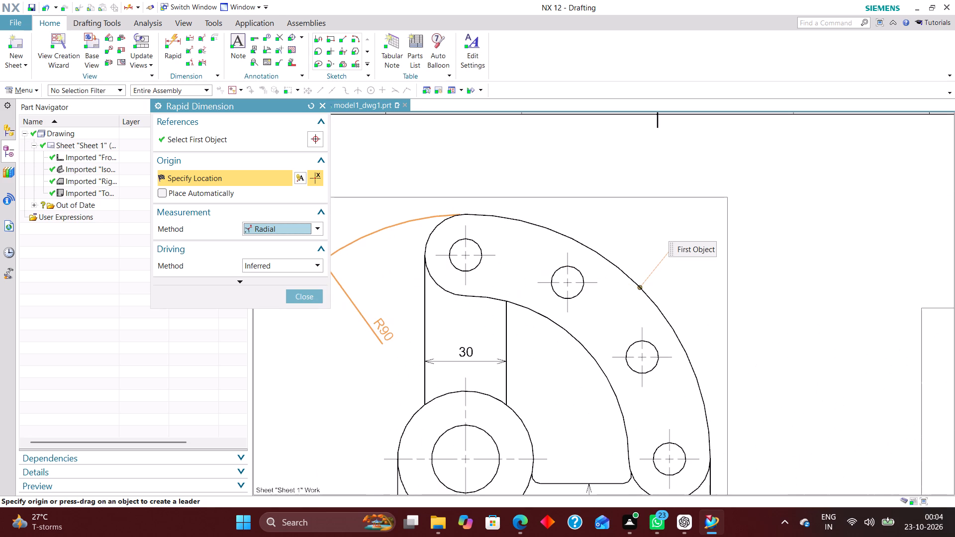
left_click(383, 329)
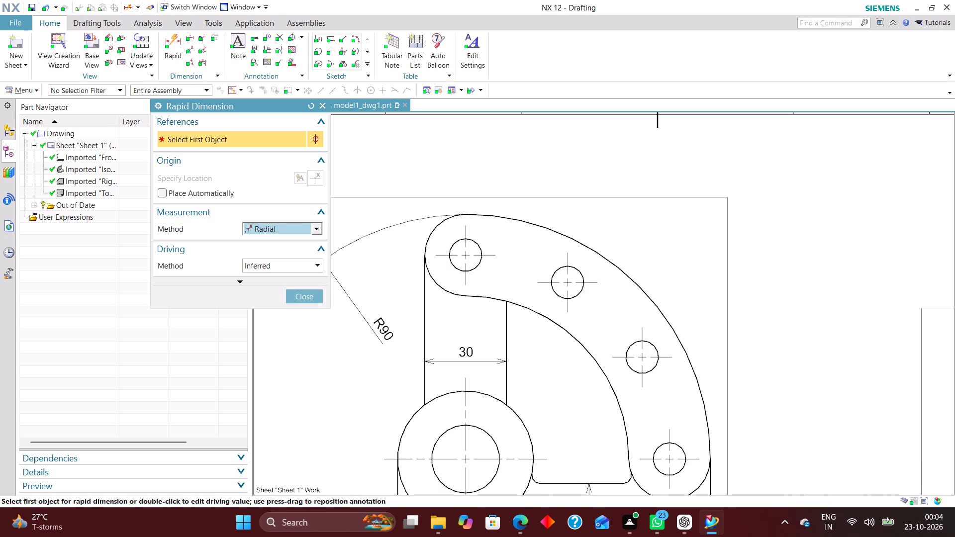
left_click(585, 348)
left_click(550, 420)
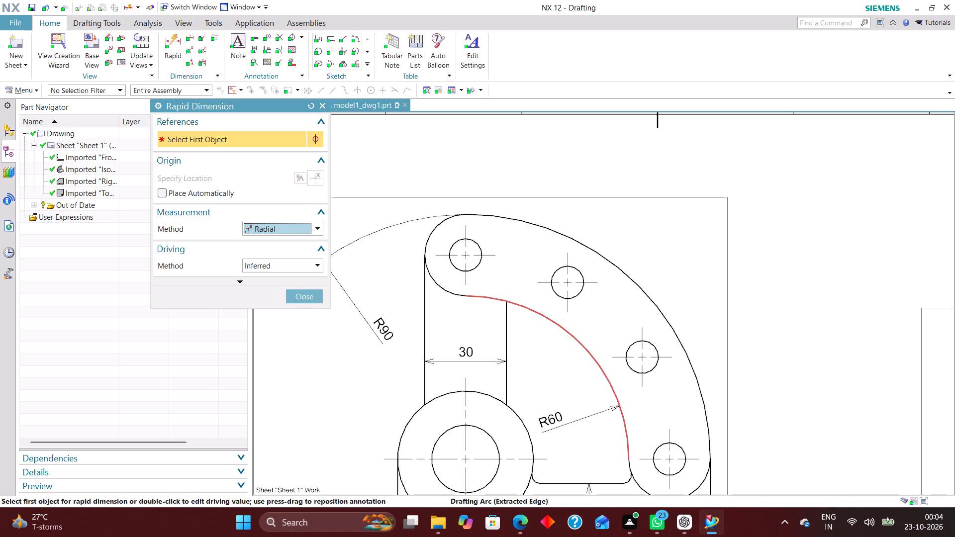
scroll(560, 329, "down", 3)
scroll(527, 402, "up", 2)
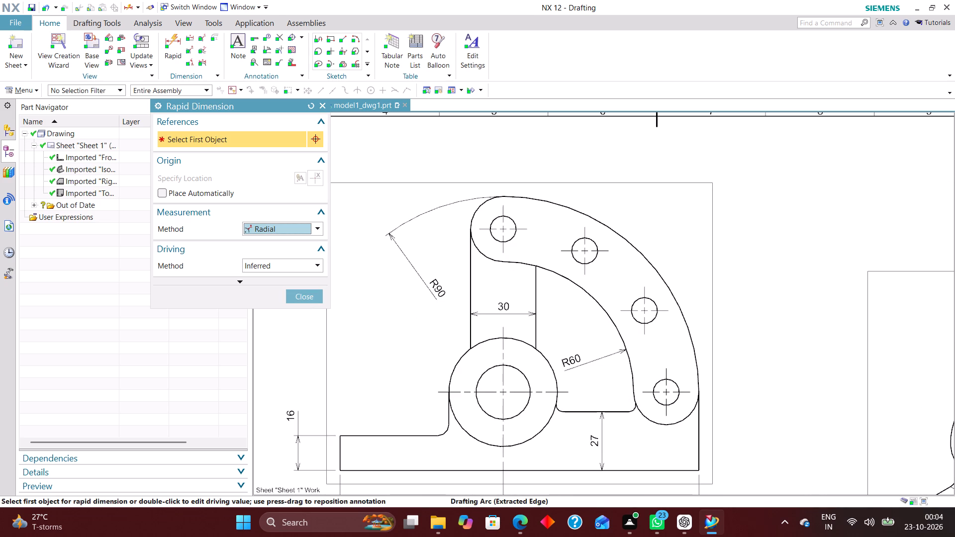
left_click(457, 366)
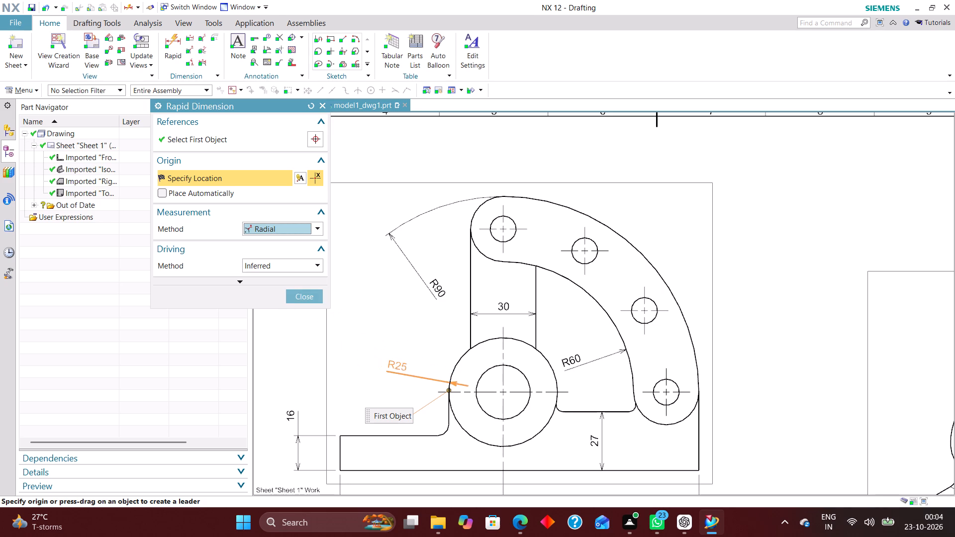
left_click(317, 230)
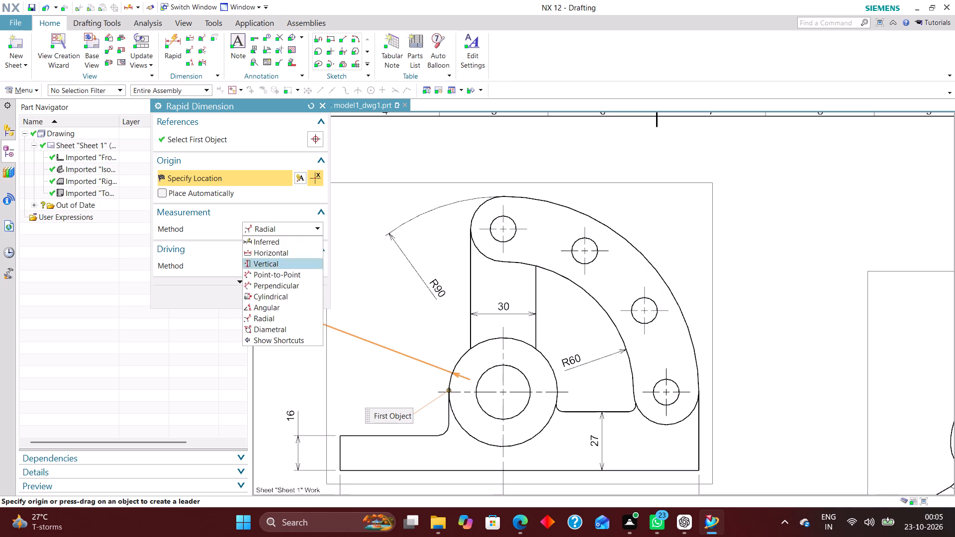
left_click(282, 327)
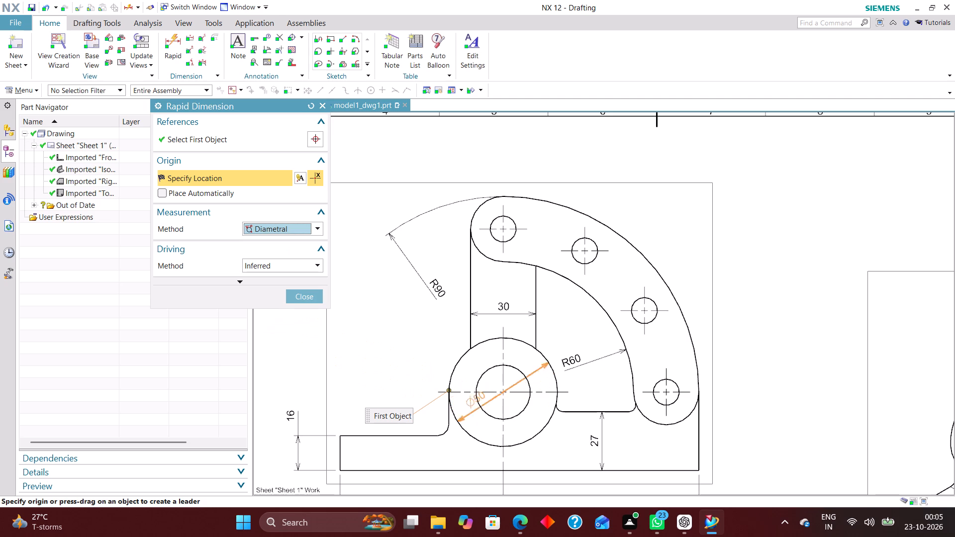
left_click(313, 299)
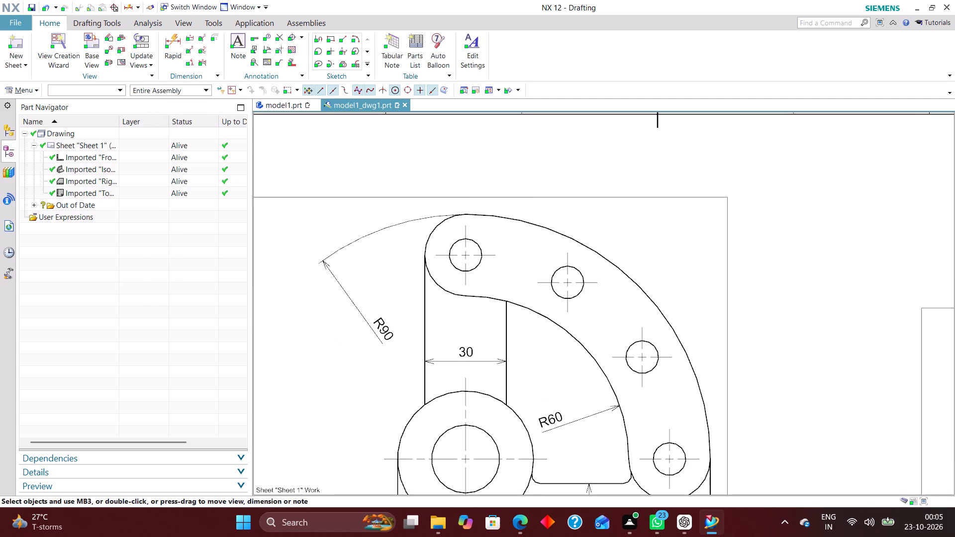
Add a diametral dimension to the boss's central bore in the arch view, placed inside the circle.
left_click(171, 36)
scroll(439, 410, "down", 3)
scroll(448, 436, "up", 4)
left_click(433, 395)
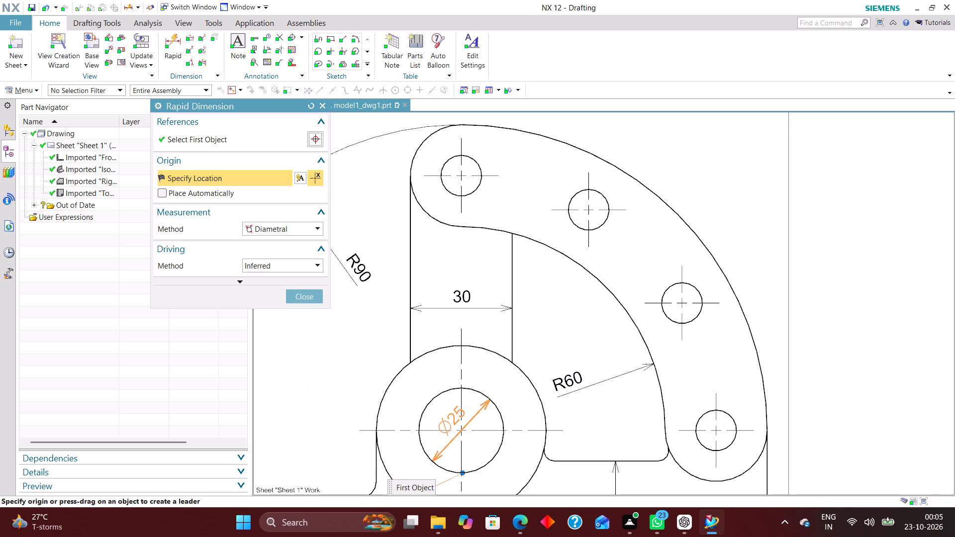
left_click(449, 411)
Dimension the boss cylinder's vertical extent in the end view with the Inferred method, placed beside its free end.
scroll(401, 359, "down", 3)
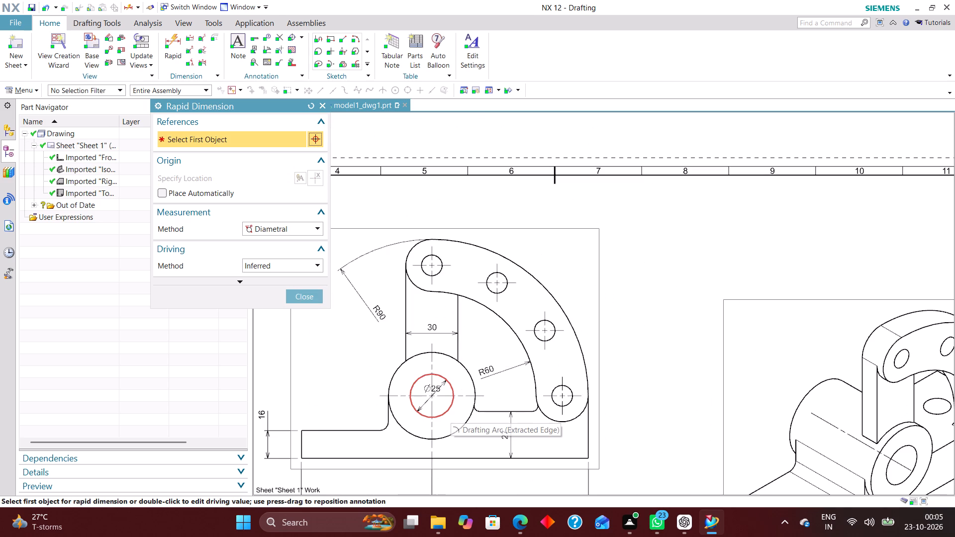
scroll(451, 410, "down", 6)
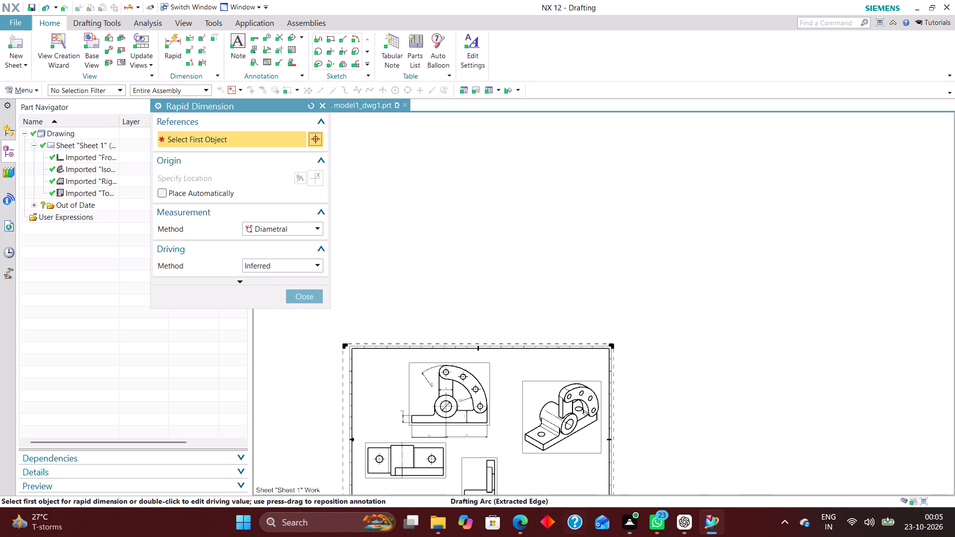
scroll(514, 317, "down", 4)
scroll(543, 392, "up", 5)
scroll(449, 357, "down", 2)
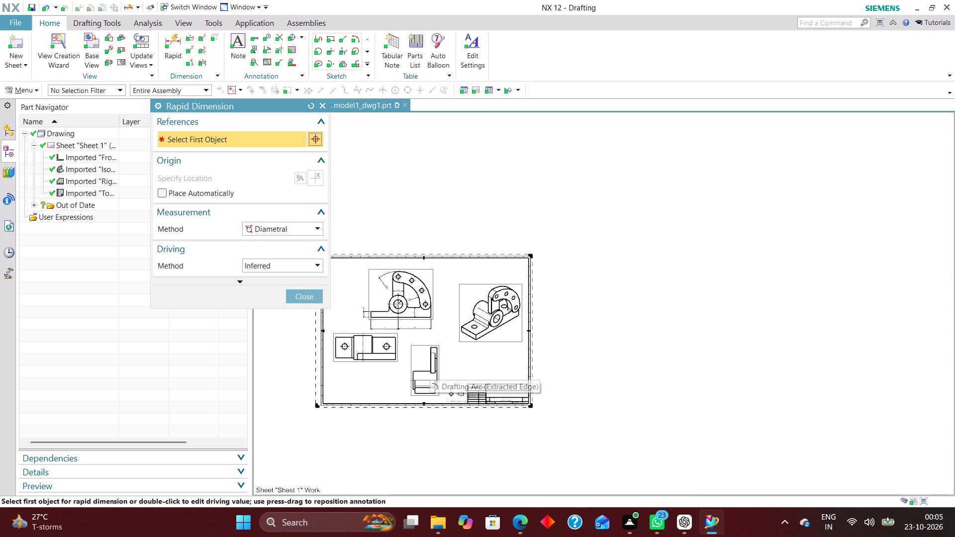
scroll(390, 358, "up", 4)
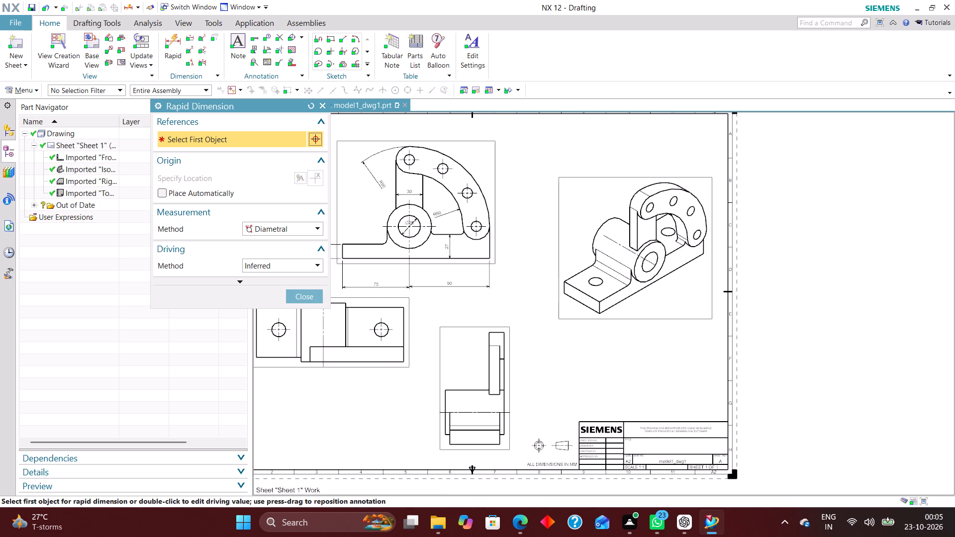
scroll(447, 421, "up", 2)
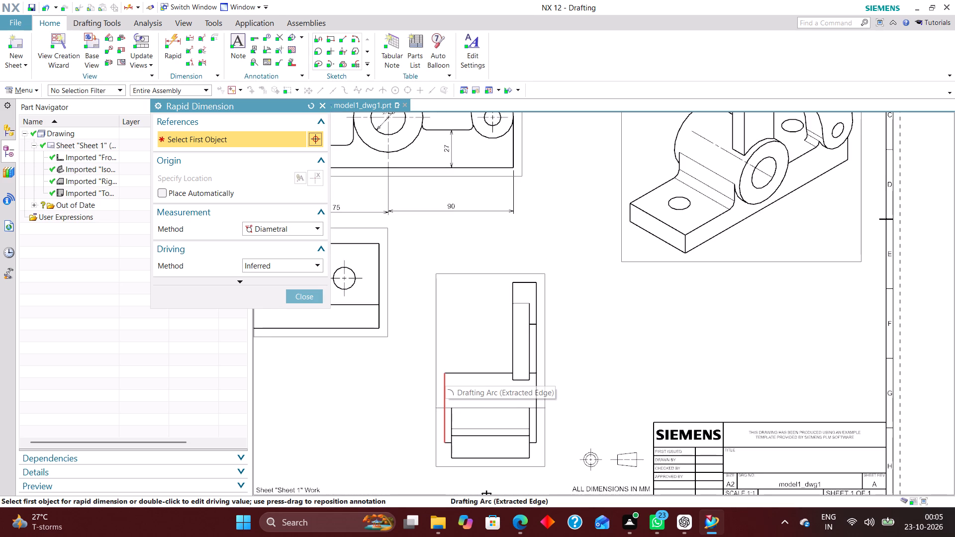
left_click(296, 232)
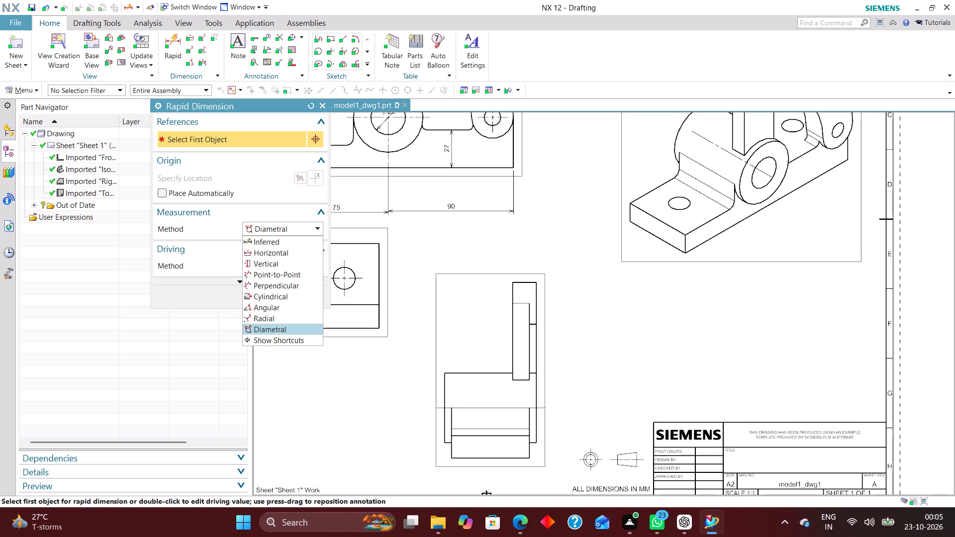
left_click(289, 240)
left_click(444, 370)
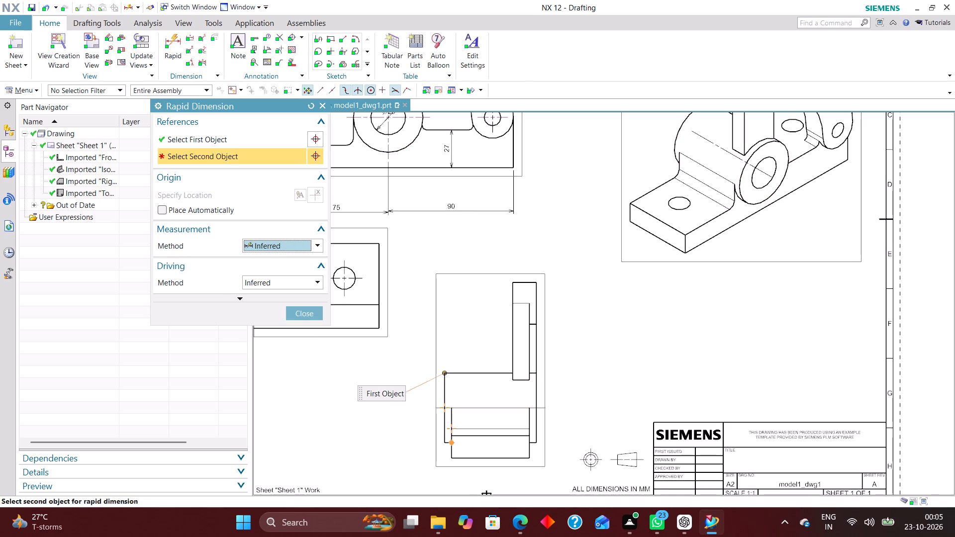
left_click(441, 442)
left_click(372, 411)
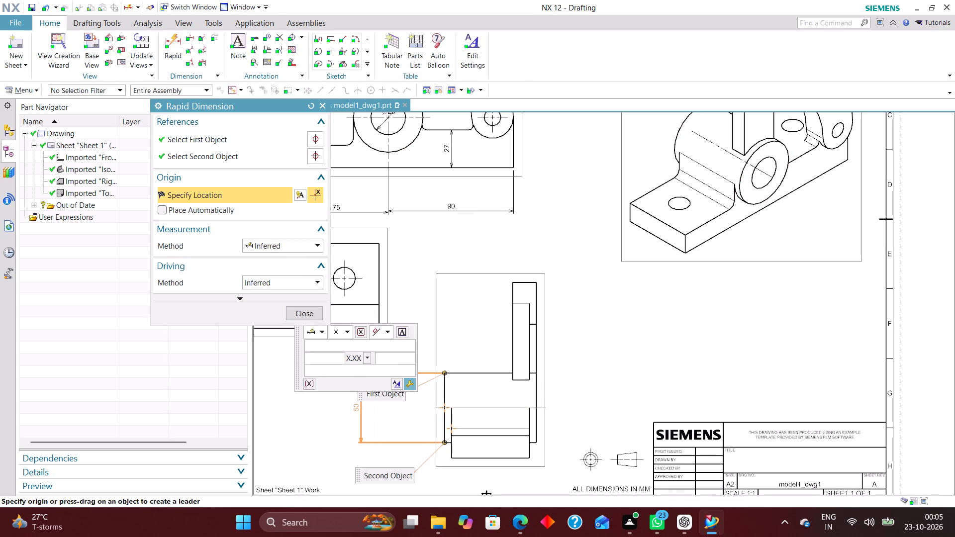
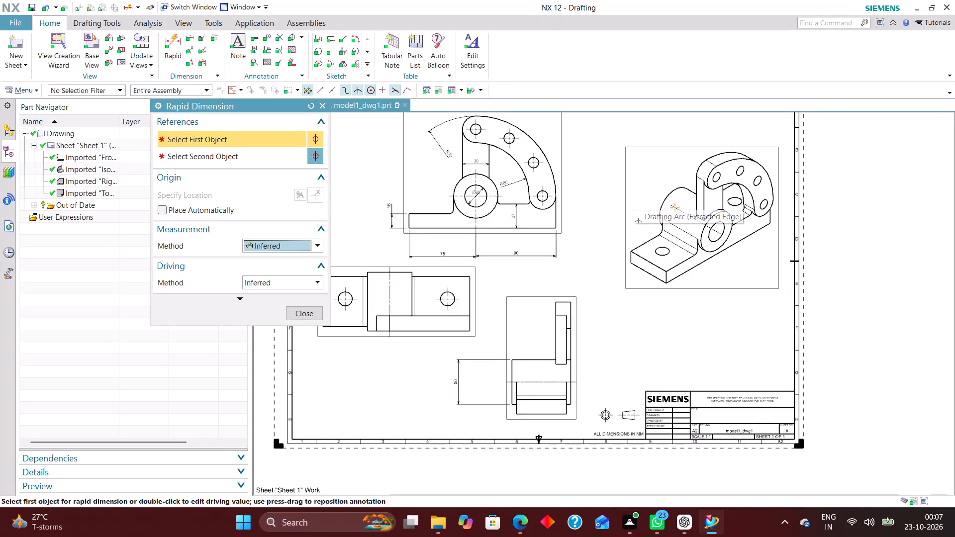
Dimension the overall length of the cylindrical boss in the right view, placing the dimension below the view.
scroll(664, 243, "up", 2)
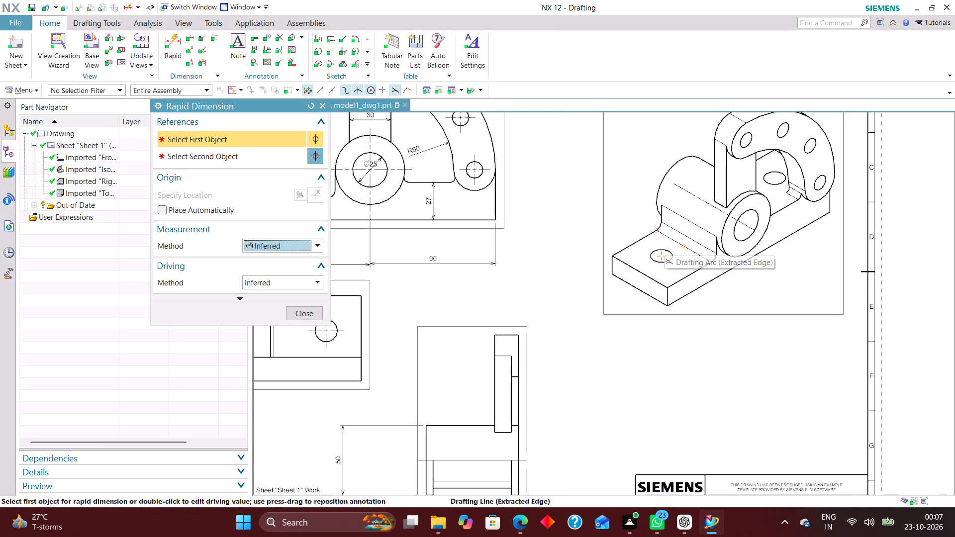
scroll(659, 293, "down", 2)
scroll(534, 413, "up", 3)
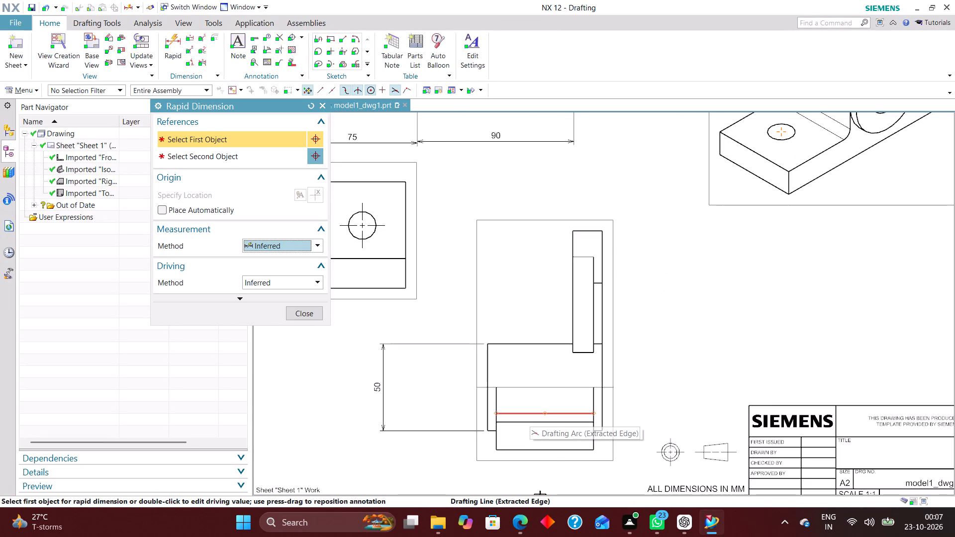
scroll(483, 359, "up", 3)
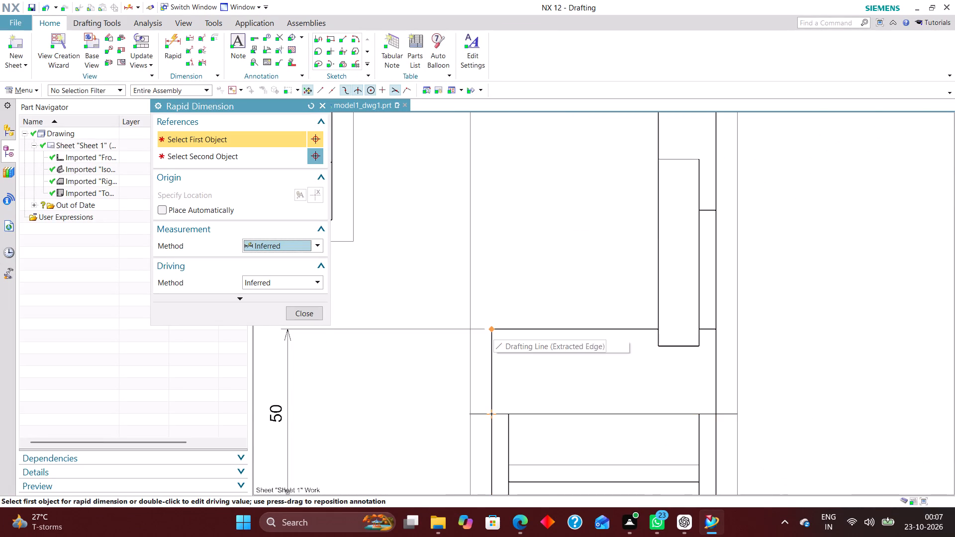
scroll(495, 314, "down", 3)
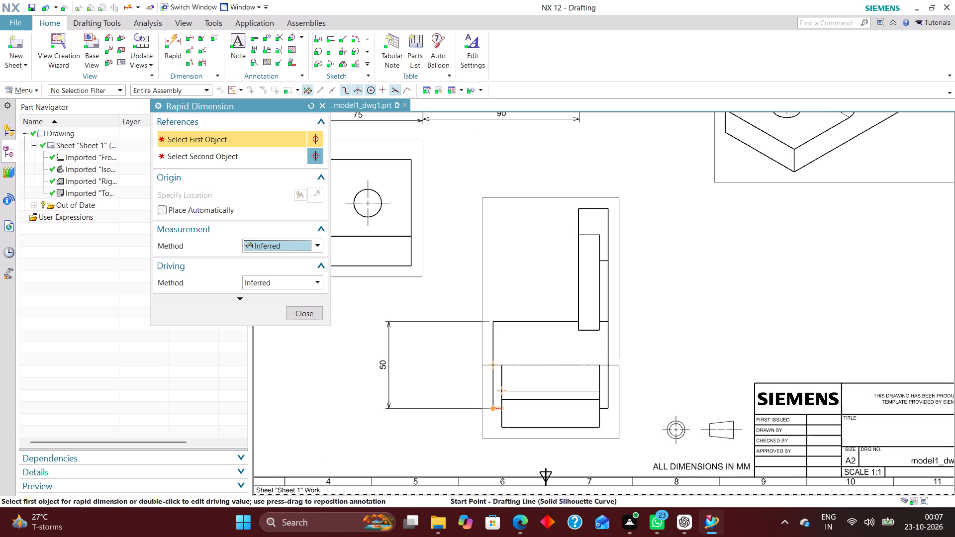
left_click(492, 412)
left_click(610, 410)
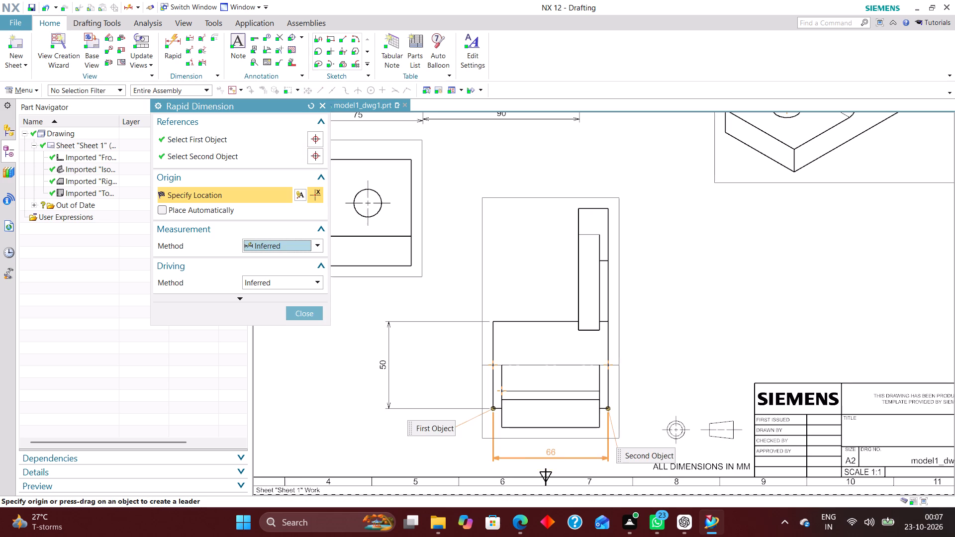
left_click(540, 450)
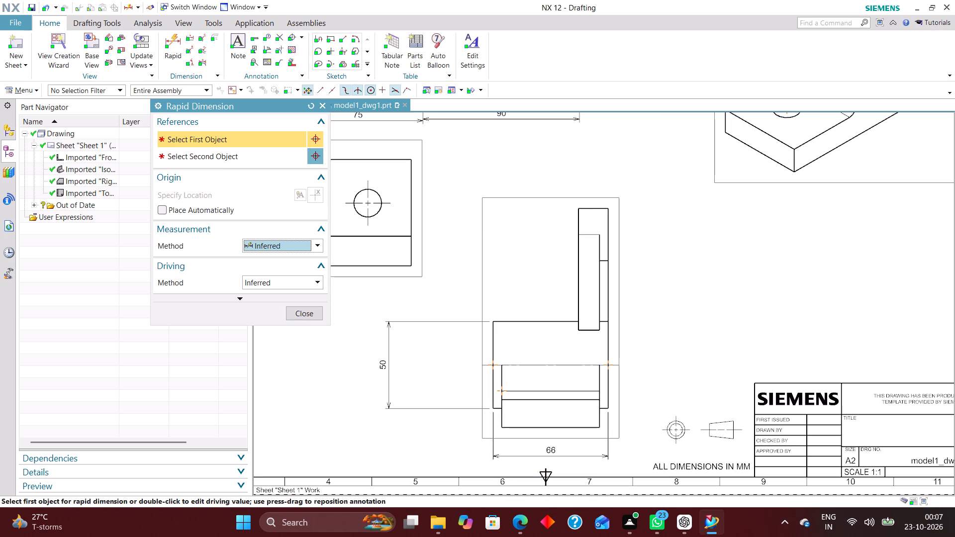
Dimension the thickness of the upright arm plate in the right view, placing the text on its outer side above the boss.
scroll(584, 363, "down", 2)
scroll(595, 292, "up", 3)
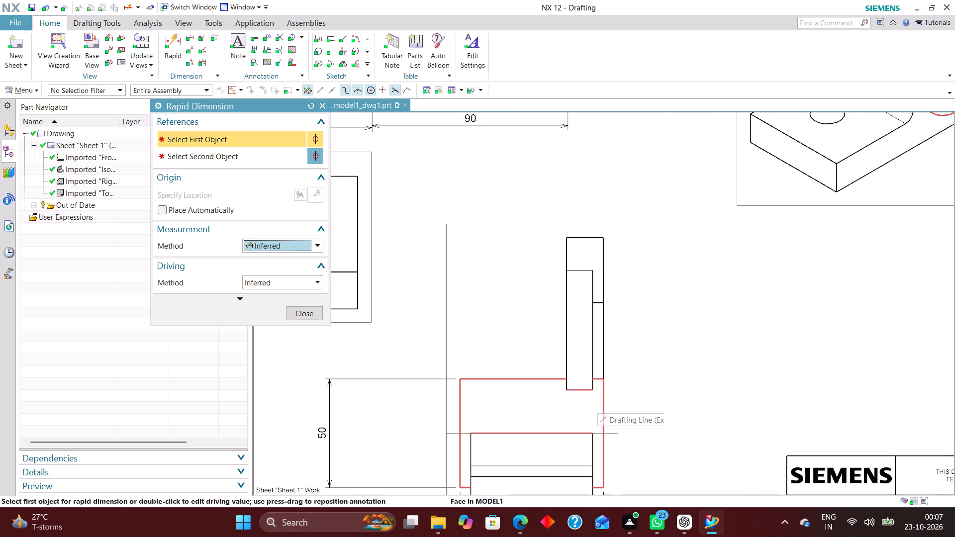
left_click(567, 329)
left_click(594, 329)
left_click(541, 311)
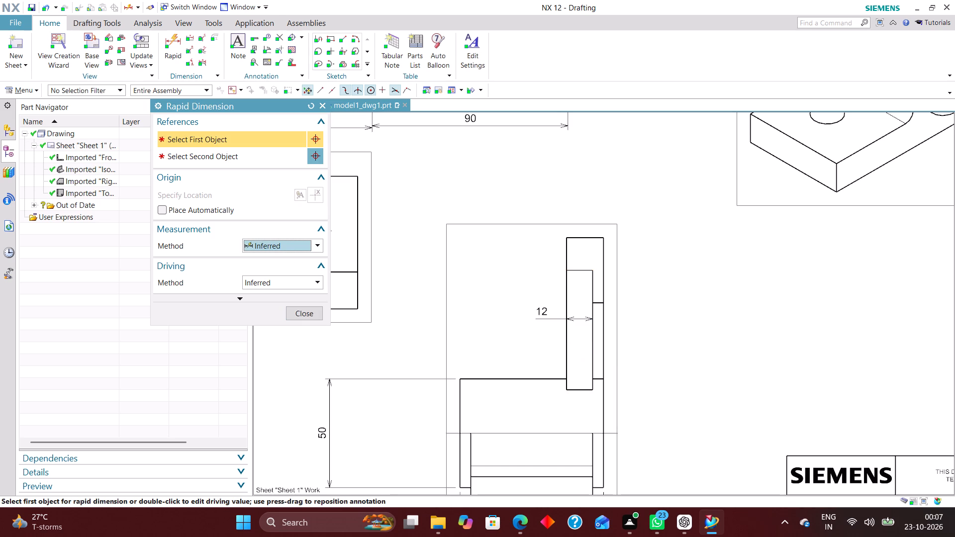
Dimension the horizontal offset between the base's lower corner and the boss's adjacent end, placing it above the 66 dimension.
scroll(559, 313, "down", 1)
scroll(523, 365, "down", 2)
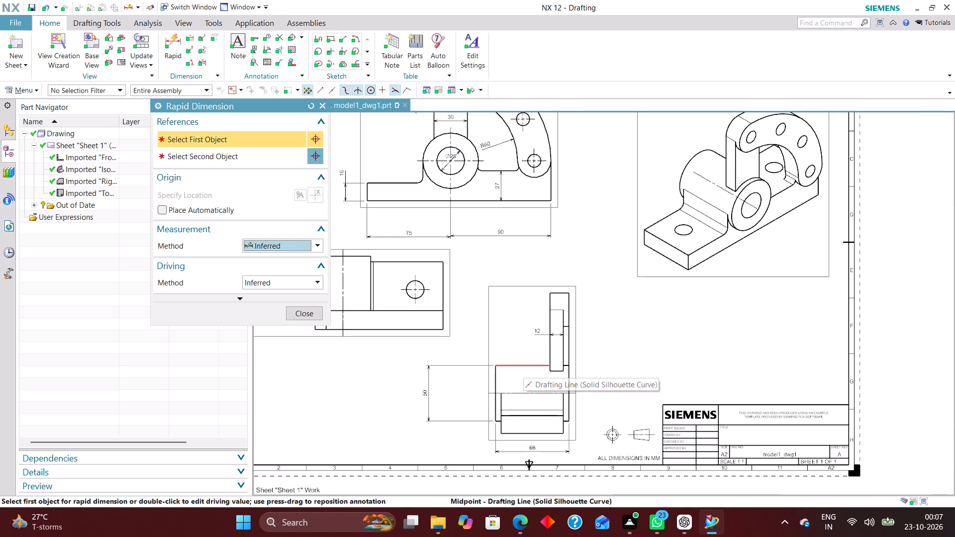
scroll(499, 436, "up", 4)
scroll(492, 358, "down", 3)
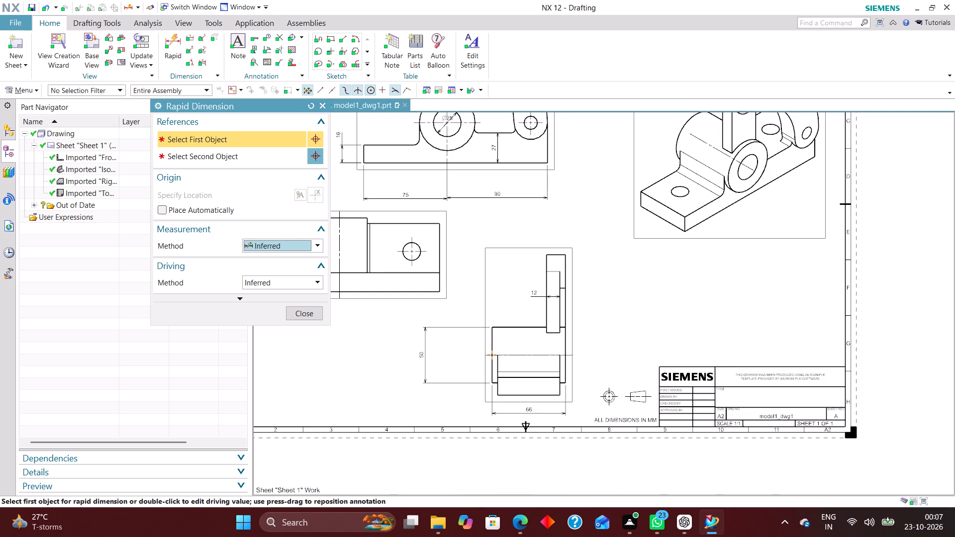
scroll(573, 400, "up", 5)
left_click(536, 386)
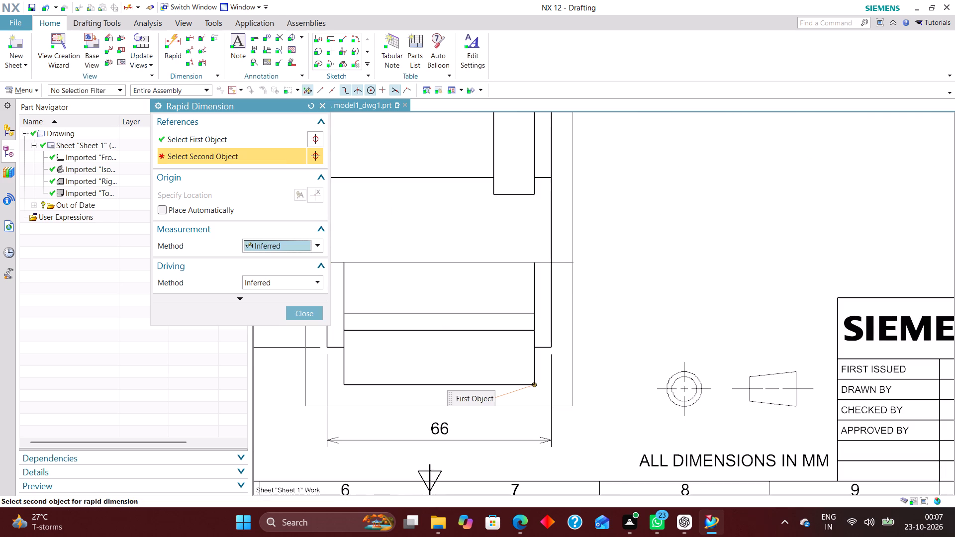
left_click(552, 347)
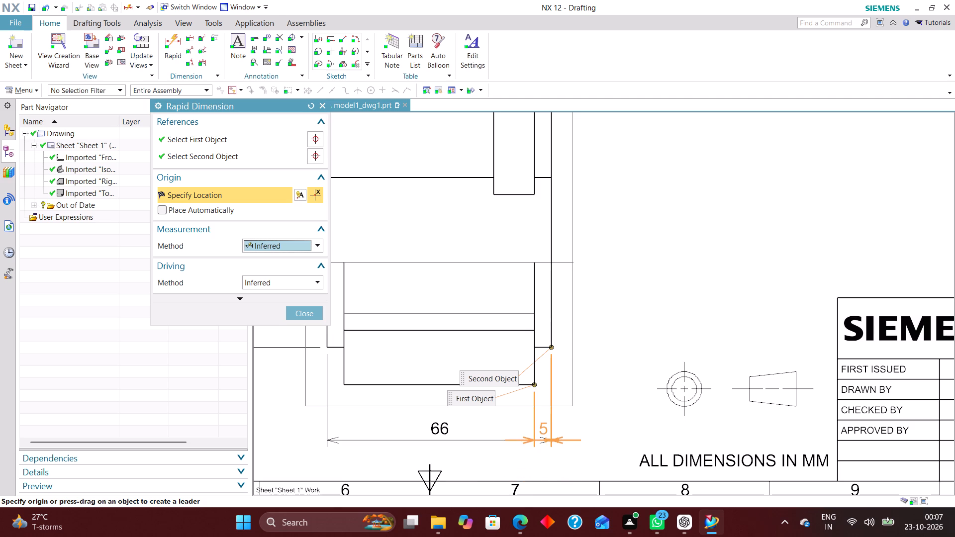
left_click(543, 414)
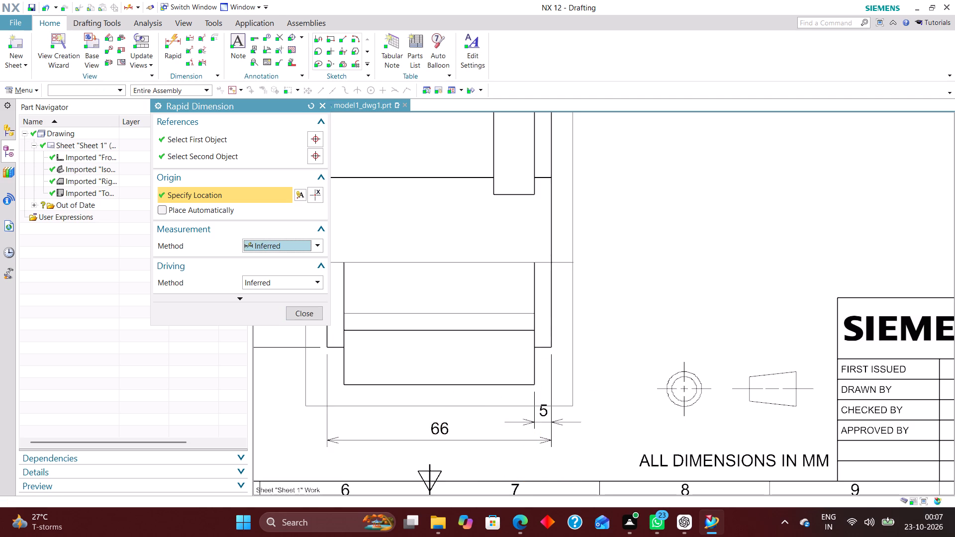
left_click(301, 311)
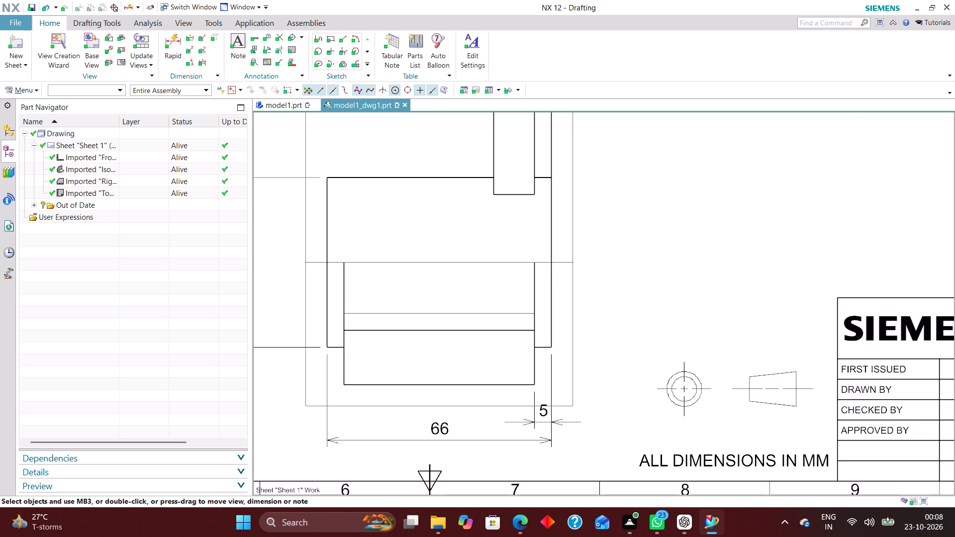
Move the vertical 50 dimension closer to the right view.
scroll(542, 436, "down", 3)
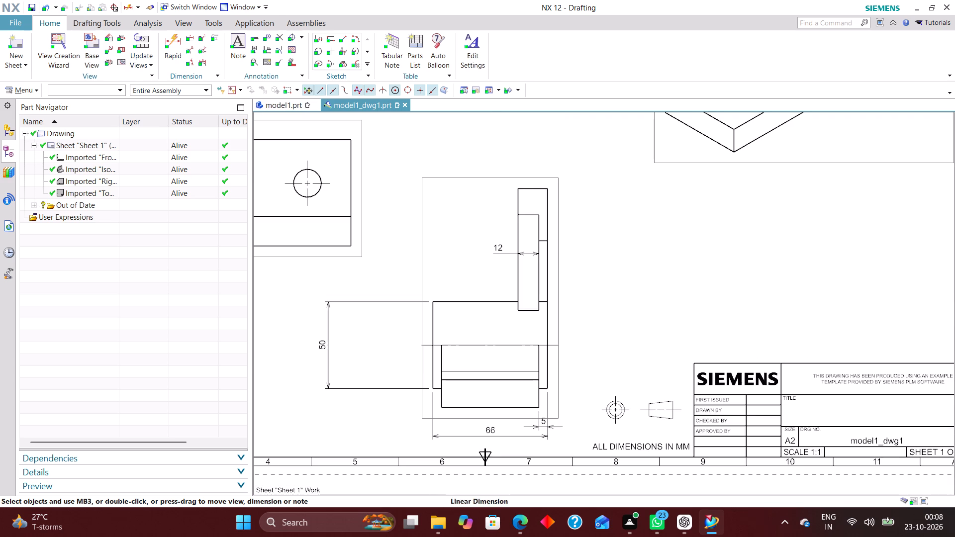
left_click_drag(328, 348, 388, 343)
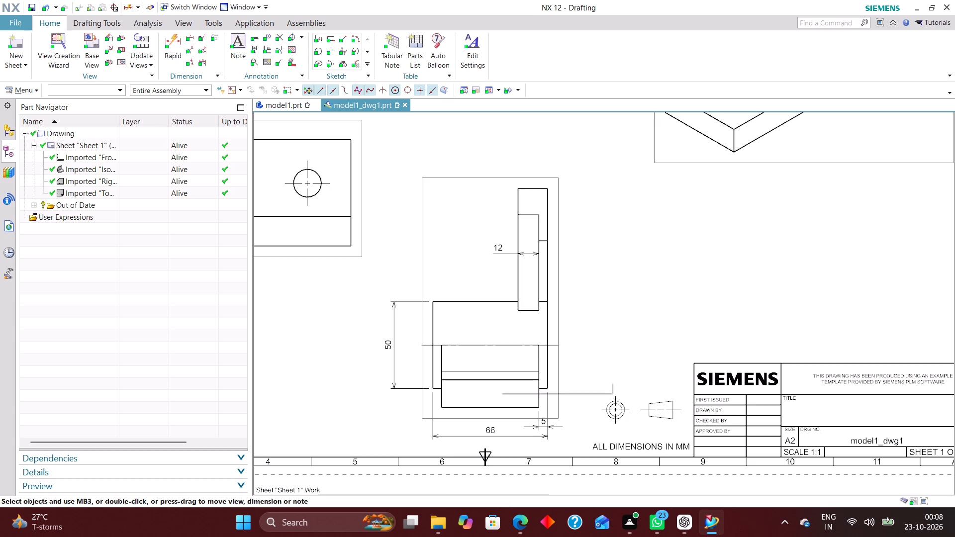
Move the right view slightly upward on the sheet, away from the bottom border.
scroll(440, 327, "down", 2)
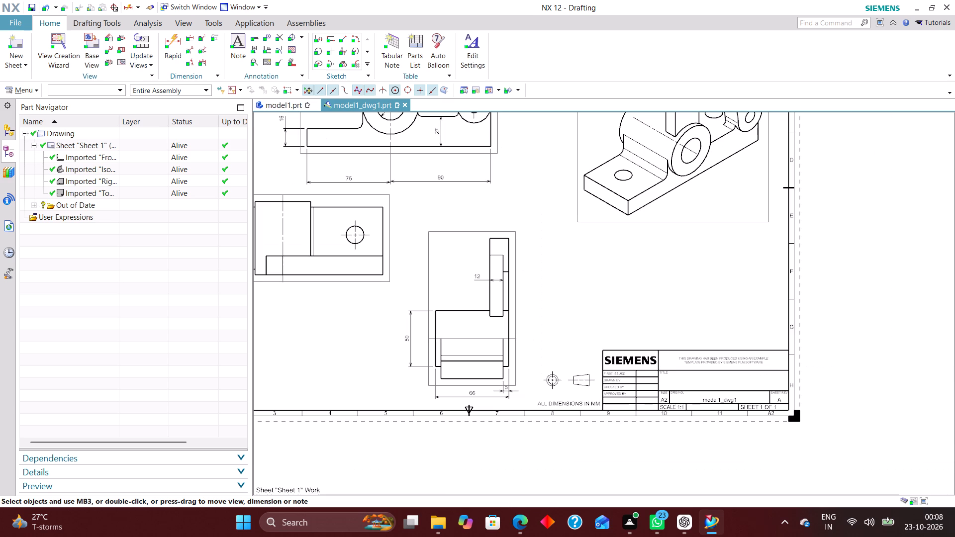
left_click_drag(456, 231, 455, 207)
Respace the dimensions below the right view, moving the 66 dimension farther down and the 5 dimension closer to the base.
scroll(470, 360, "up", 4)
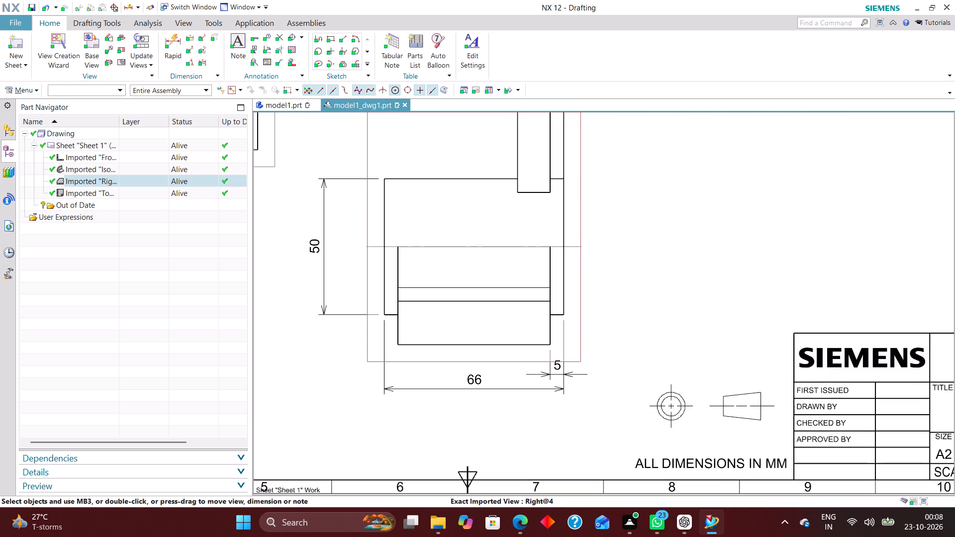
left_click_drag(477, 387, 478, 406)
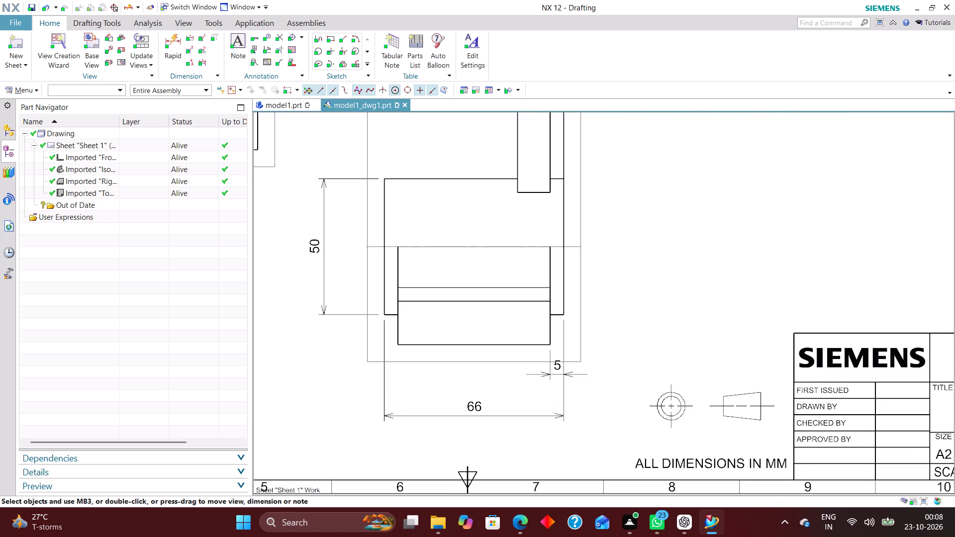
left_click_drag(553, 375, 552, 386)
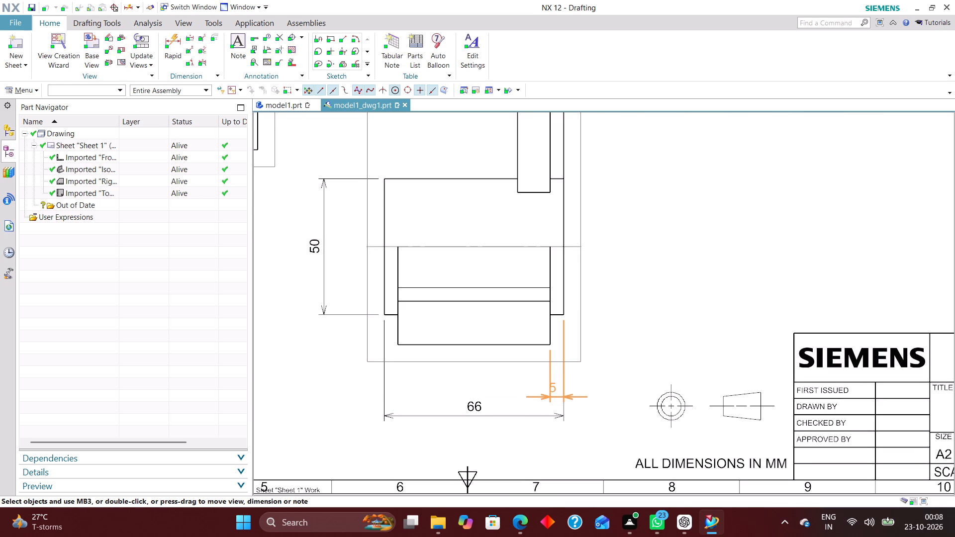
left_click_drag(552, 386, 554, 354)
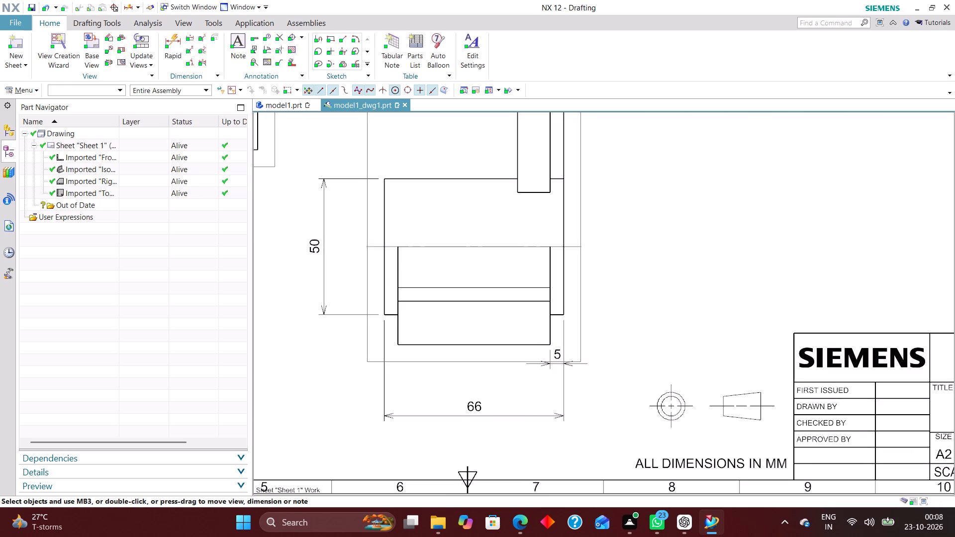
Dimension the base's width in the right view and space it evenly between the 5 and 66 dimensions.
left_click(176, 38)
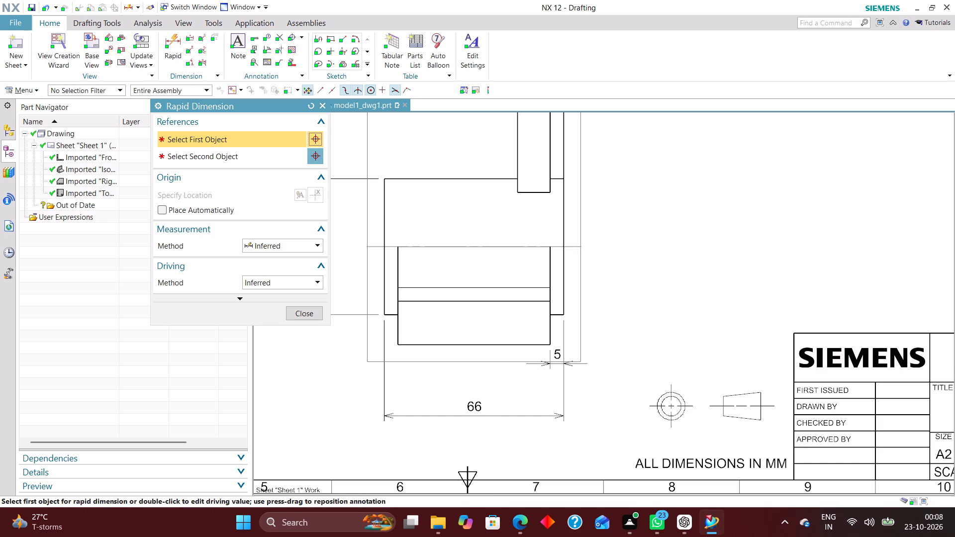
left_click(400, 345)
left_click(553, 344)
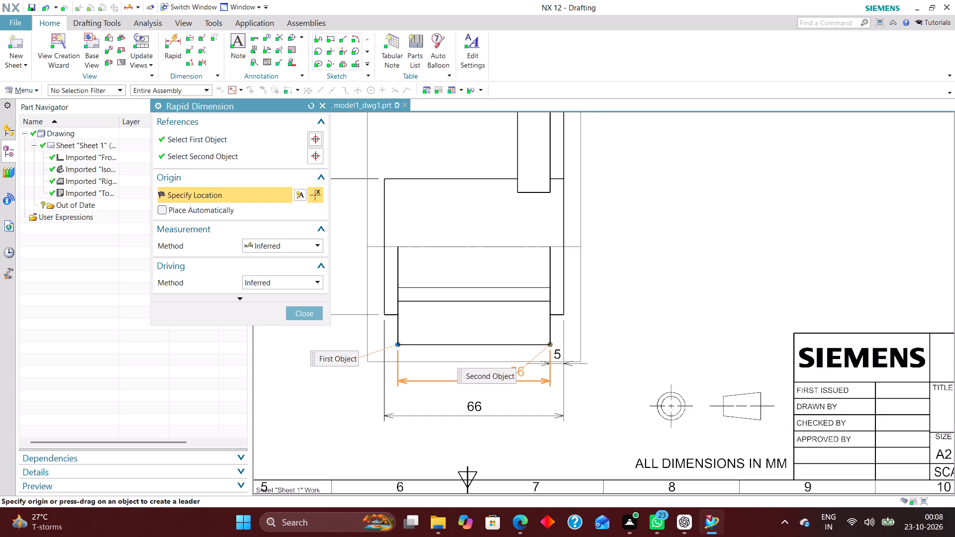
scroll(486, 369, "up", 7)
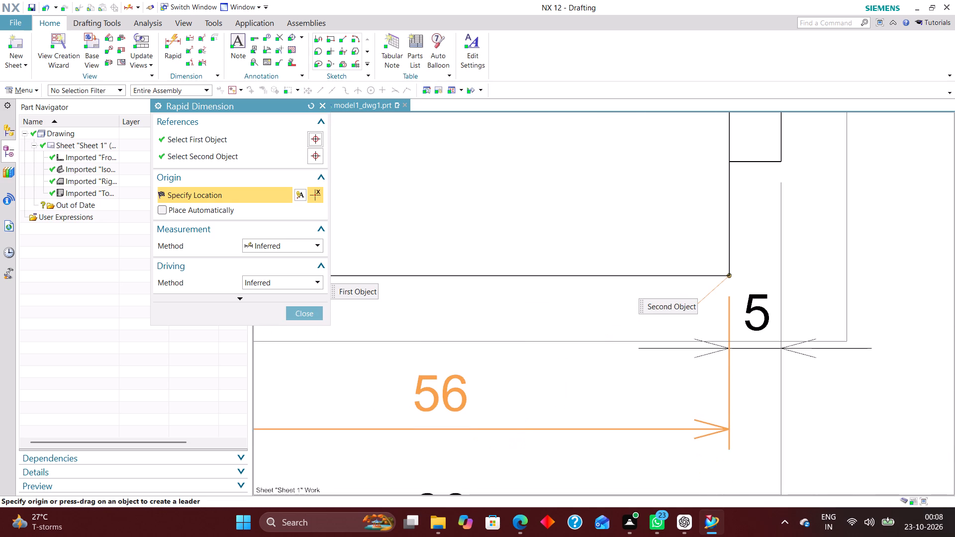
left_click(469, 389)
left_click(305, 308)
scroll(515, 339, "down", 3)
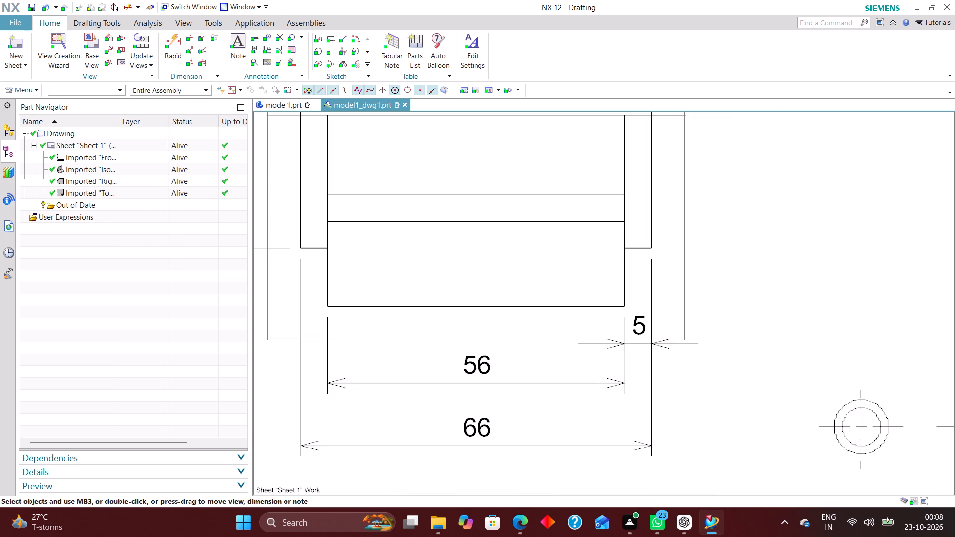
scroll(484, 406, "down", 2)
scroll(489, 423, "up", 2)
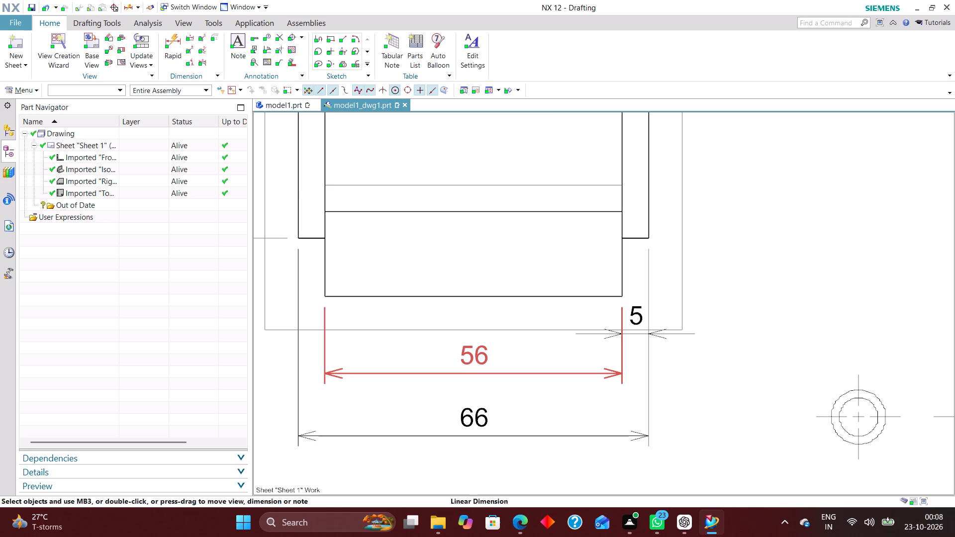
left_click_drag(474, 348, 477, 363)
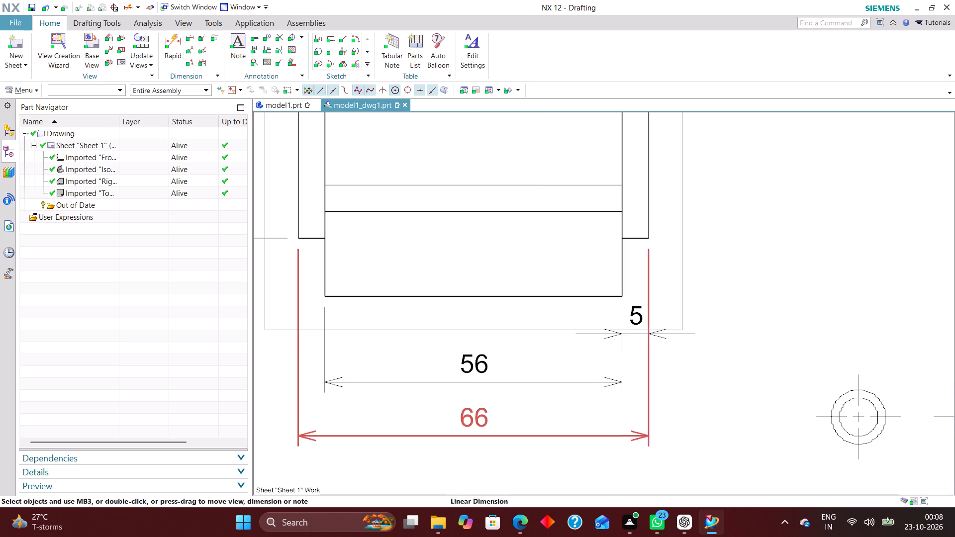
scroll(502, 402, "down", 3)
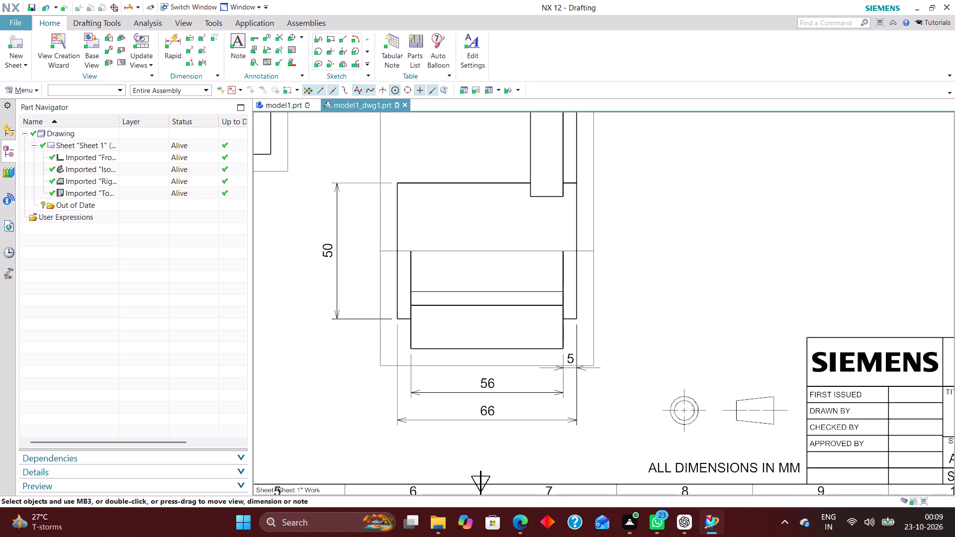
Dimension the vertical distance from the base's bottom corner to the boss centreline, placing it close beside the right view.
left_click(173, 38)
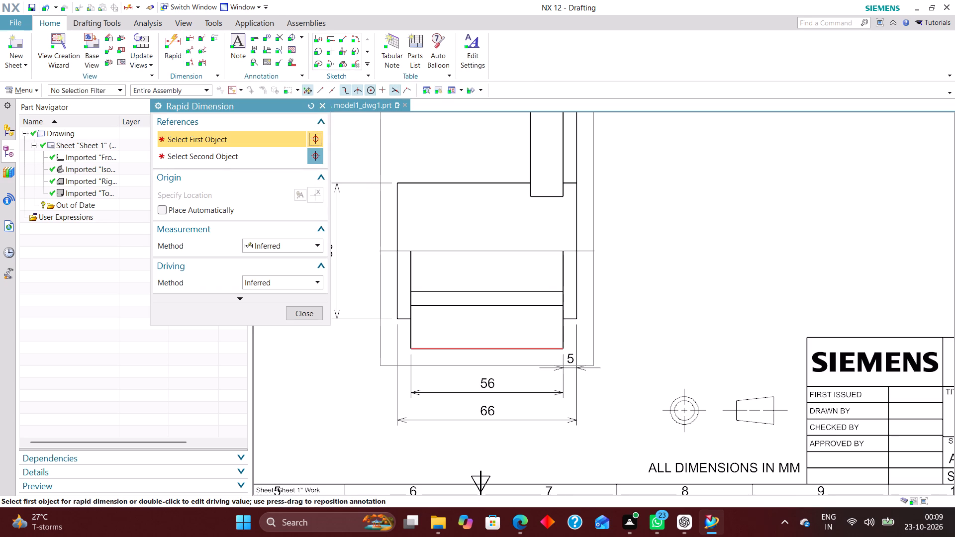
left_click(565, 349)
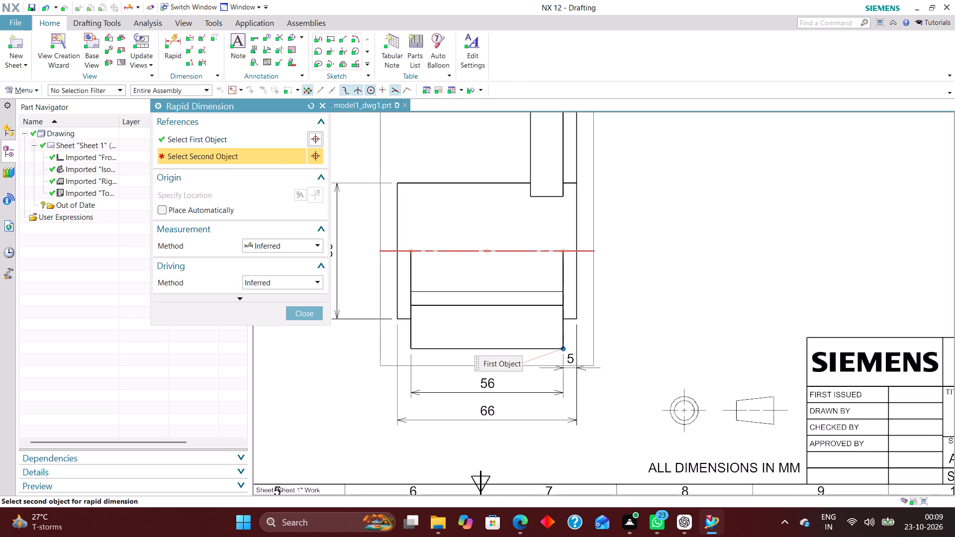
left_click(484, 253)
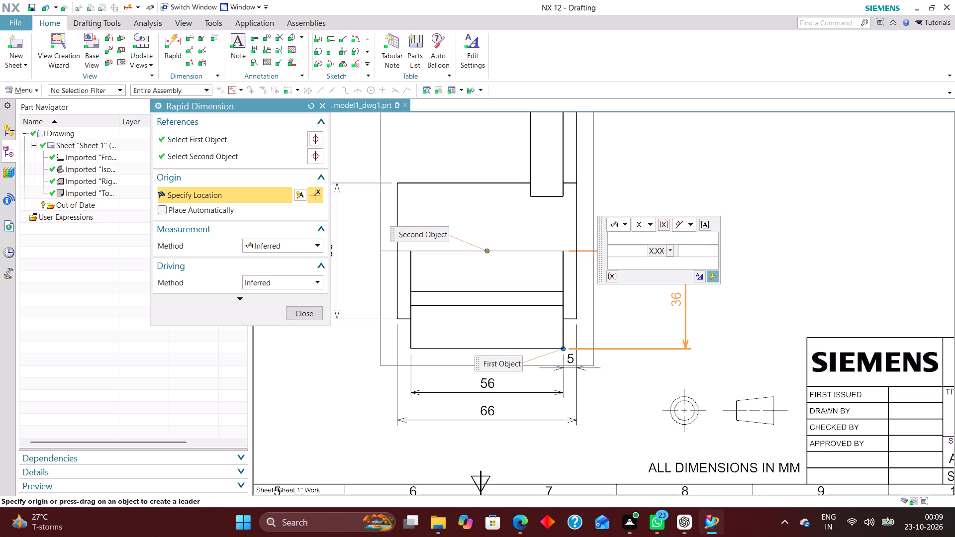
left_click(640, 300)
left_click(314, 315)
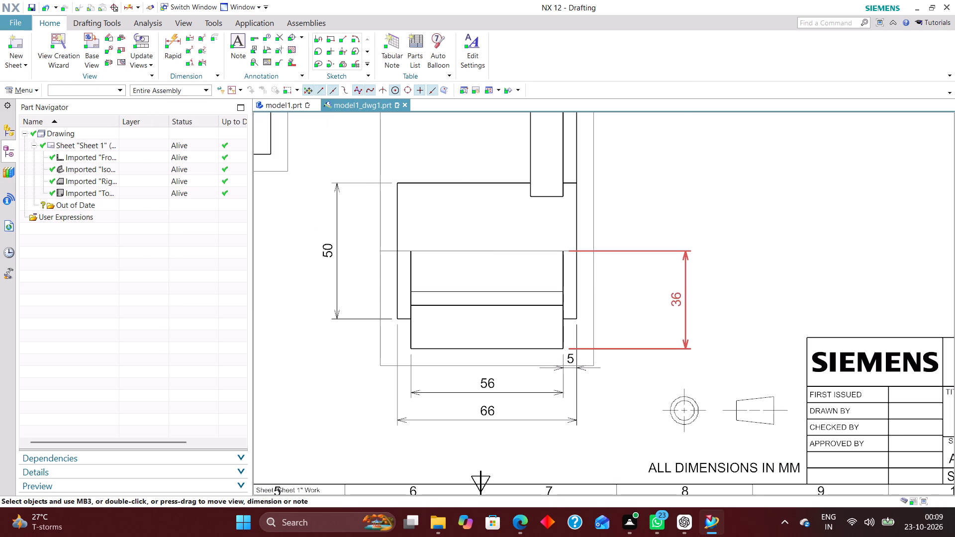
left_click_drag(681, 300, 671, 297)
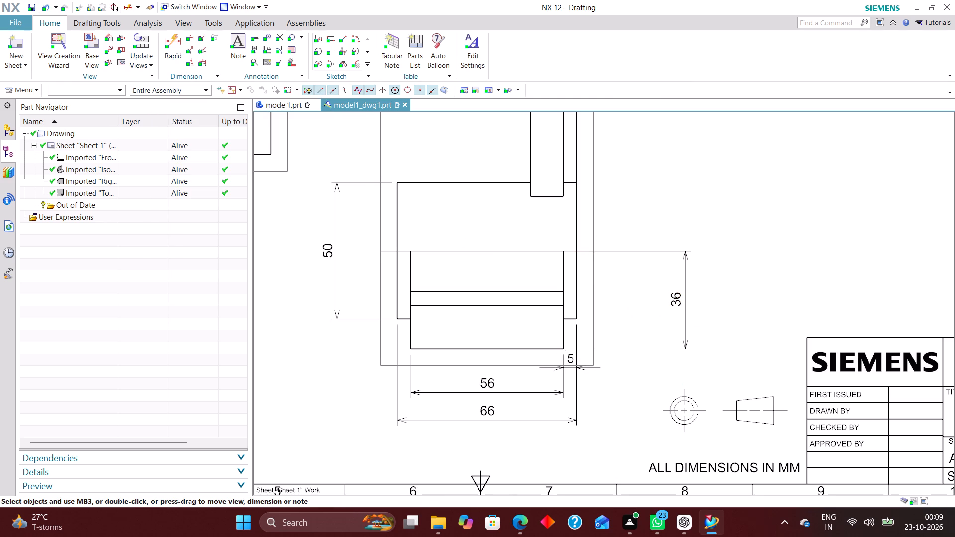
left_click_drag(686, 305, 629, 307)
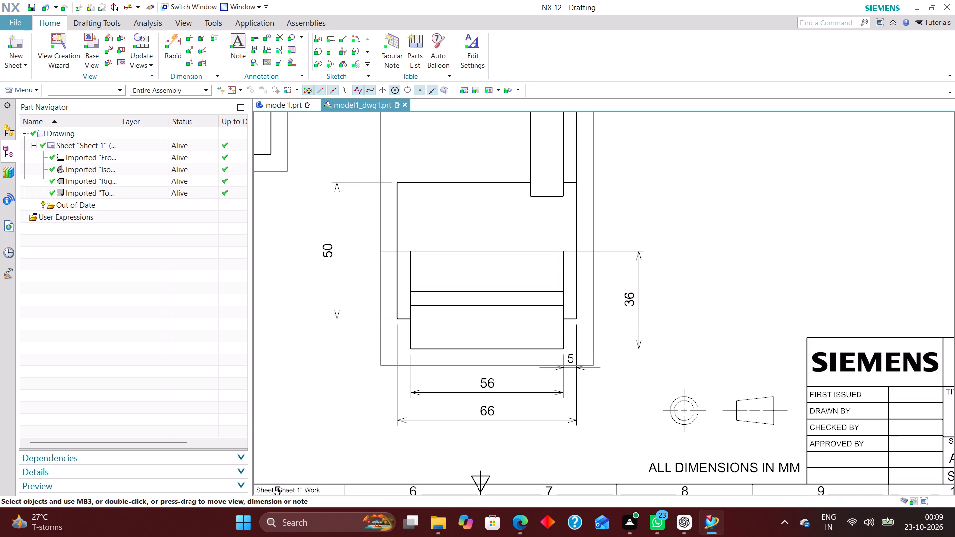
Change the boss's 50 height dimension in the right view to the Cylindrical measurement method so it carries a diameter symbol.
scroll(727, 309, "down", 2)
double_click(477, 272)
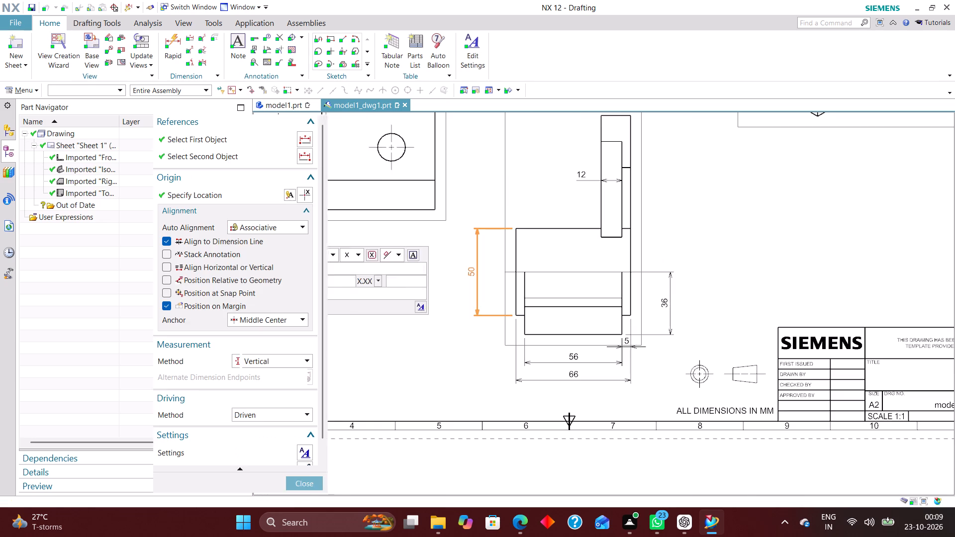
left_click(305, 362)
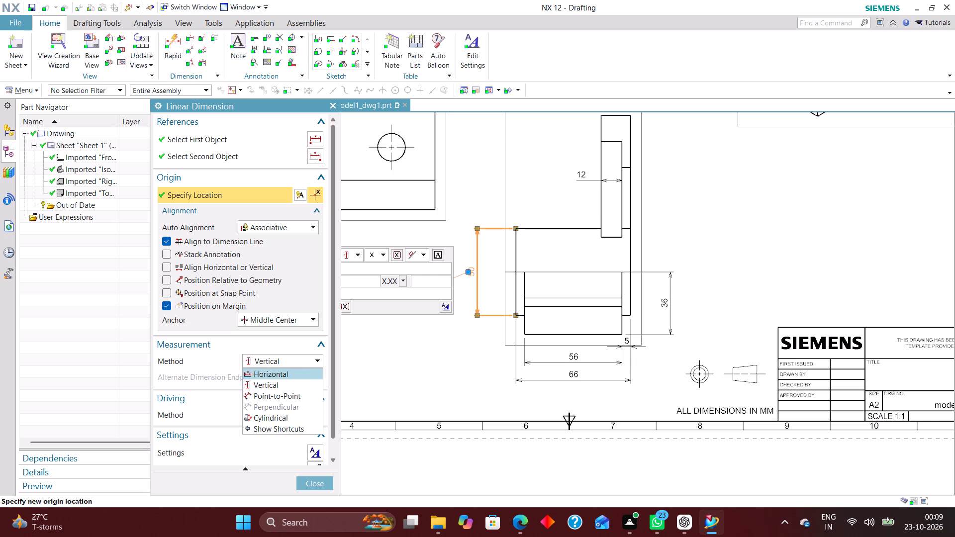
left_click(284, 419)
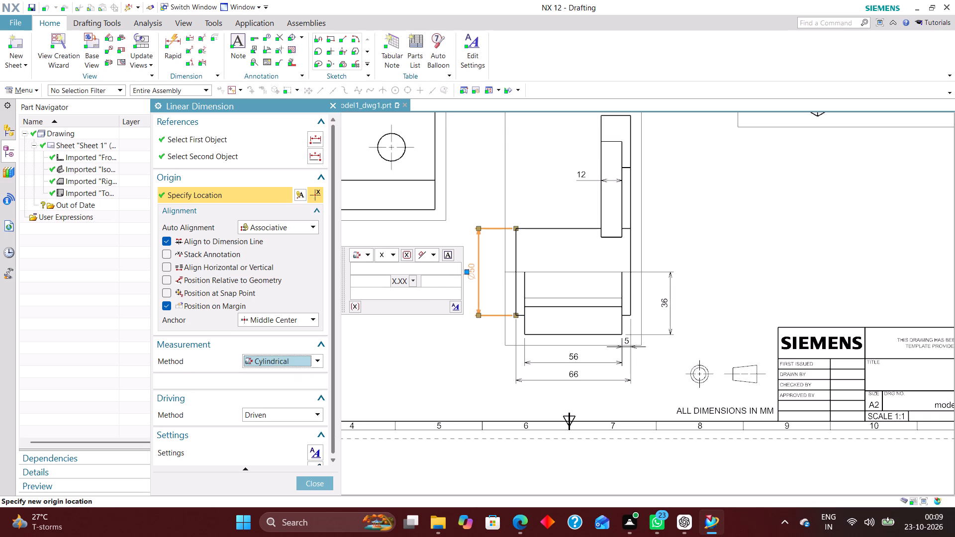
left_click(313, 481)
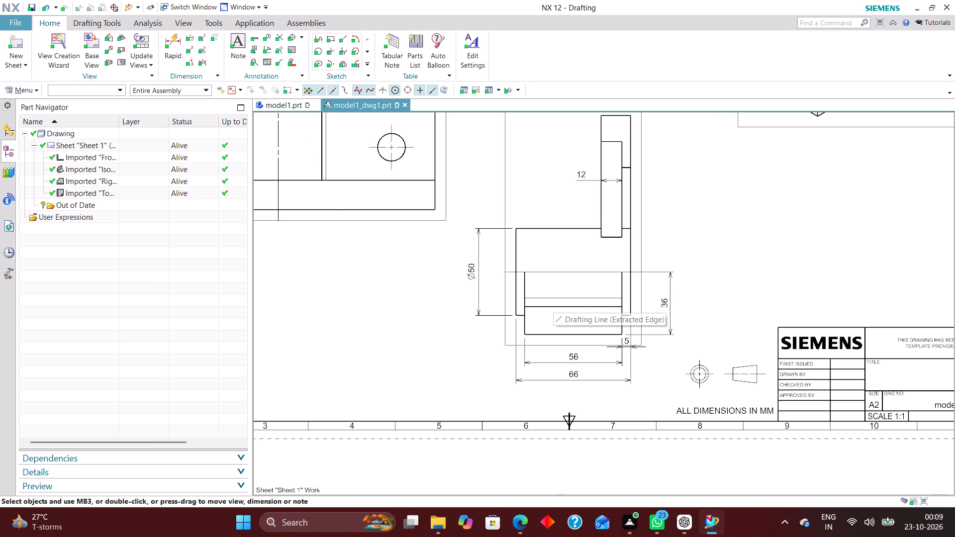
Centre the 12 dimension's text between its extension lines in the right view and set its arrows to Out.
scroll(621, 267, "down", 2)
scroll(619, 210, "up", 5)
left_click_drag(551, 202, 582, 205)
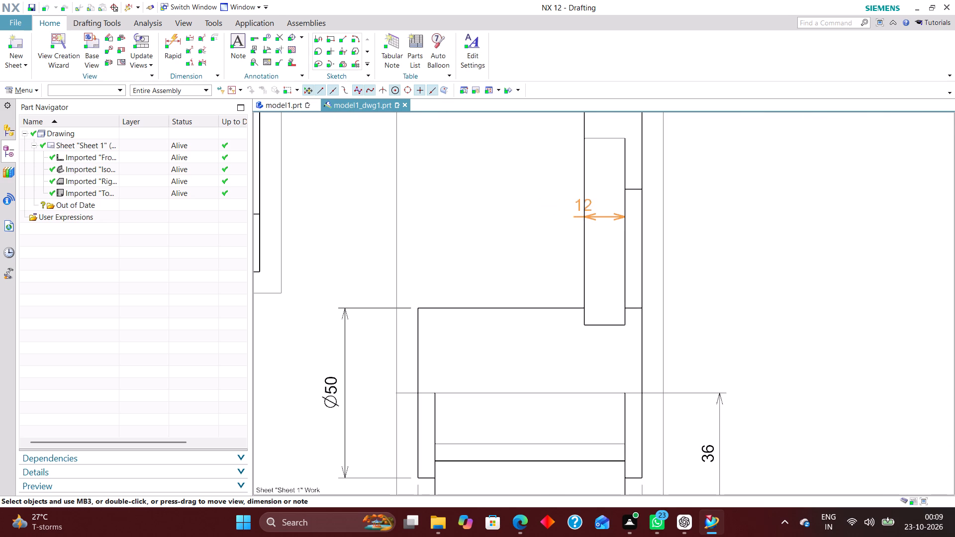
left_click_drag(582, 205, 610, 202)
double_click(605, 215)
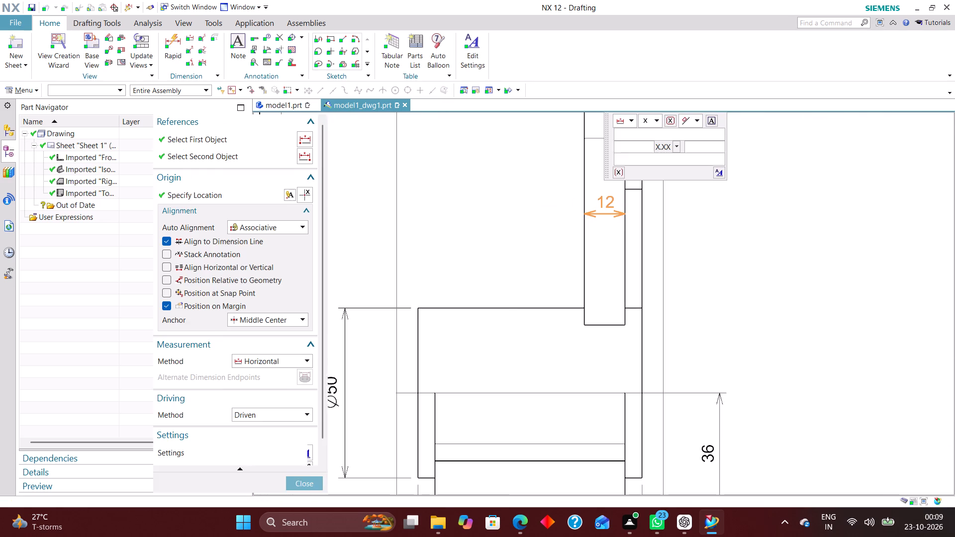
left_click(586, 212)
left_click(525, 165)
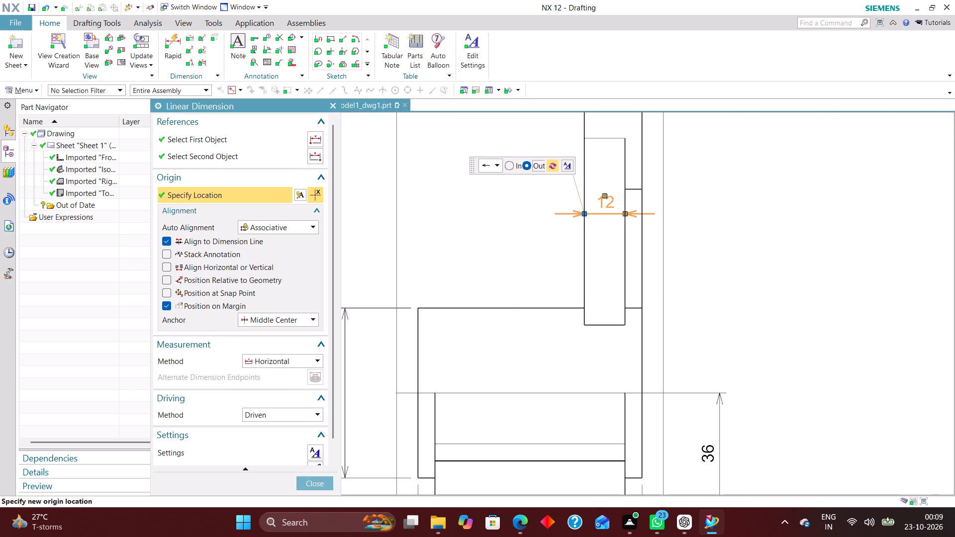
left_click(327, 480)
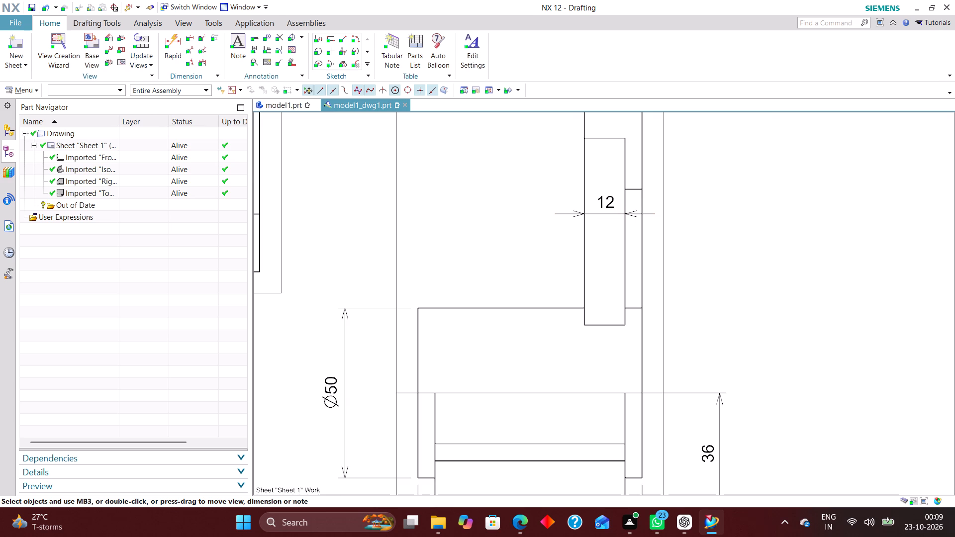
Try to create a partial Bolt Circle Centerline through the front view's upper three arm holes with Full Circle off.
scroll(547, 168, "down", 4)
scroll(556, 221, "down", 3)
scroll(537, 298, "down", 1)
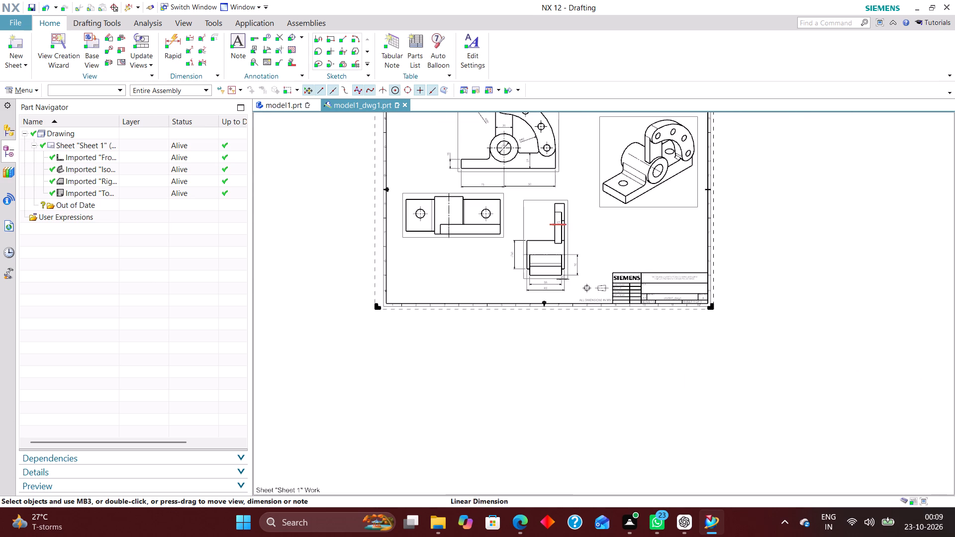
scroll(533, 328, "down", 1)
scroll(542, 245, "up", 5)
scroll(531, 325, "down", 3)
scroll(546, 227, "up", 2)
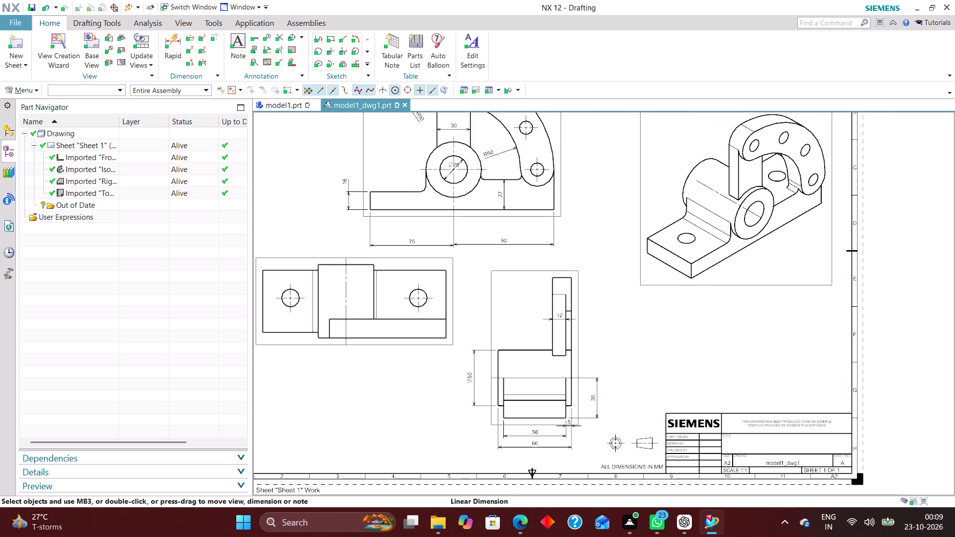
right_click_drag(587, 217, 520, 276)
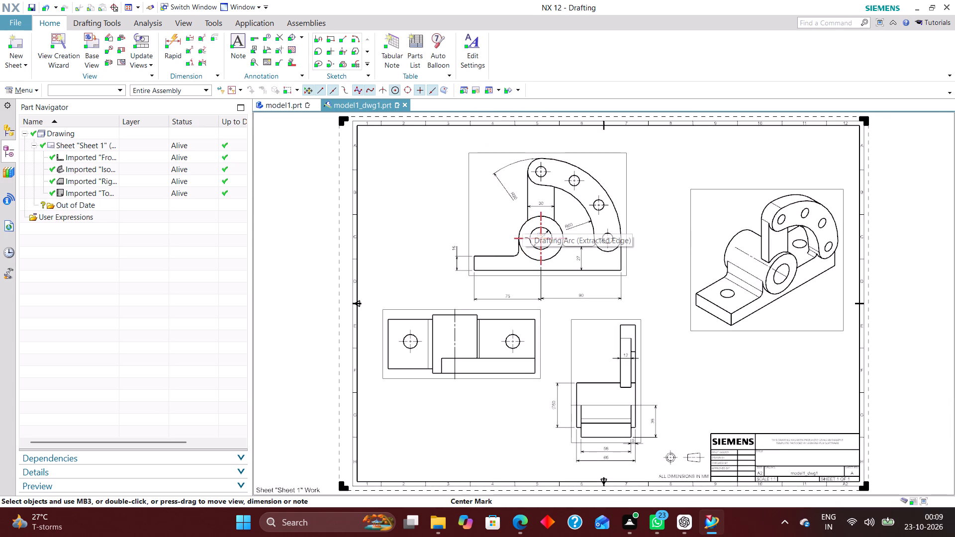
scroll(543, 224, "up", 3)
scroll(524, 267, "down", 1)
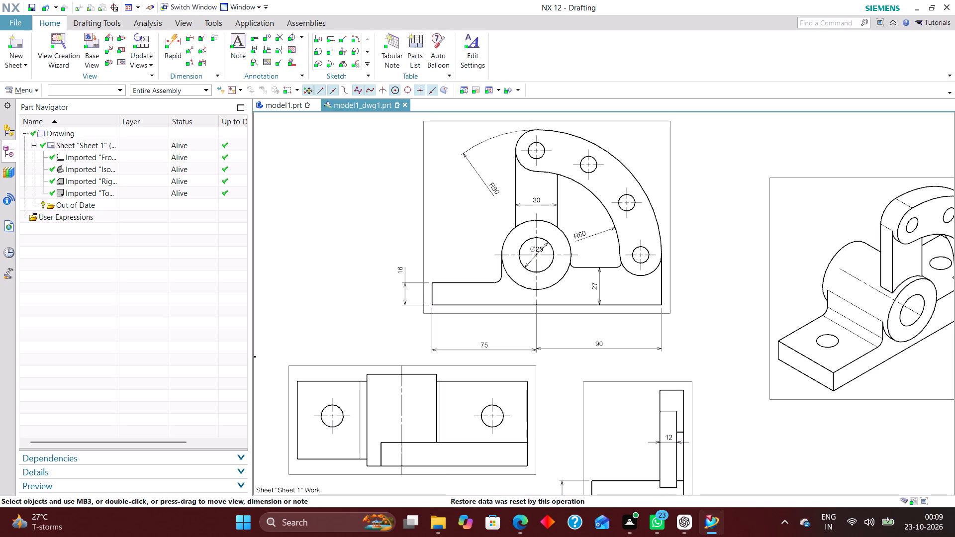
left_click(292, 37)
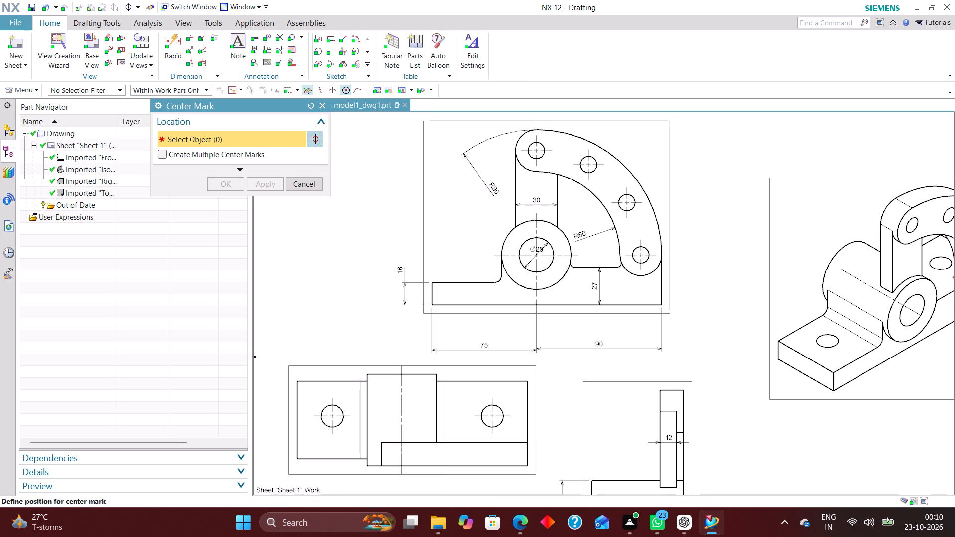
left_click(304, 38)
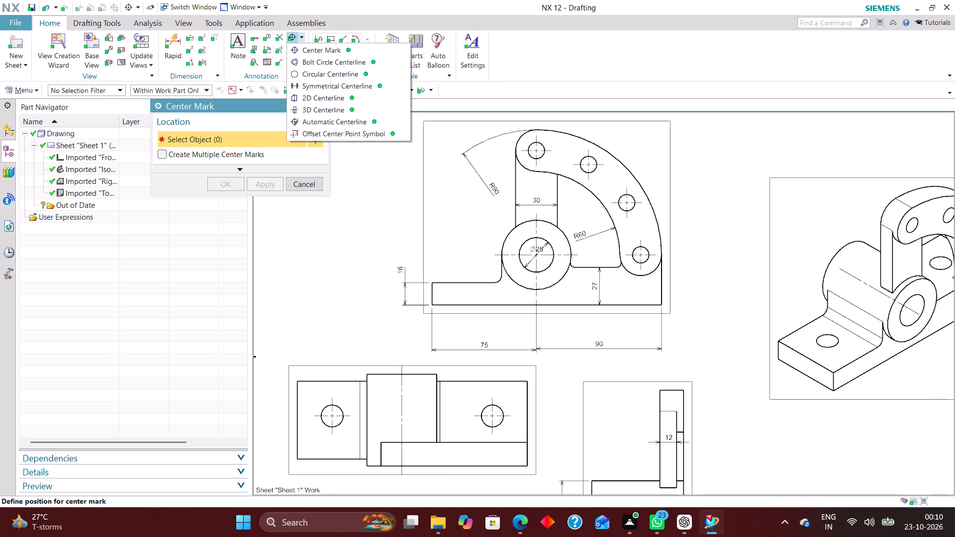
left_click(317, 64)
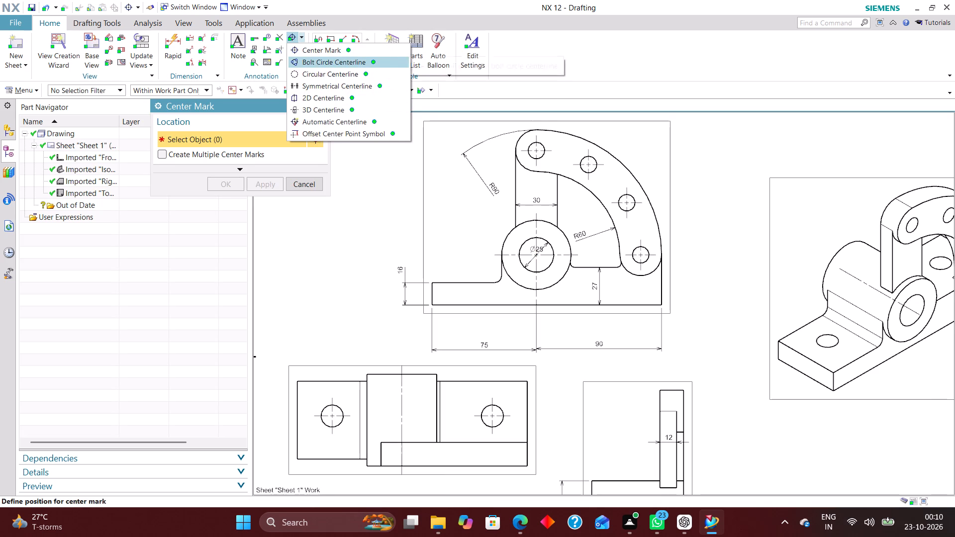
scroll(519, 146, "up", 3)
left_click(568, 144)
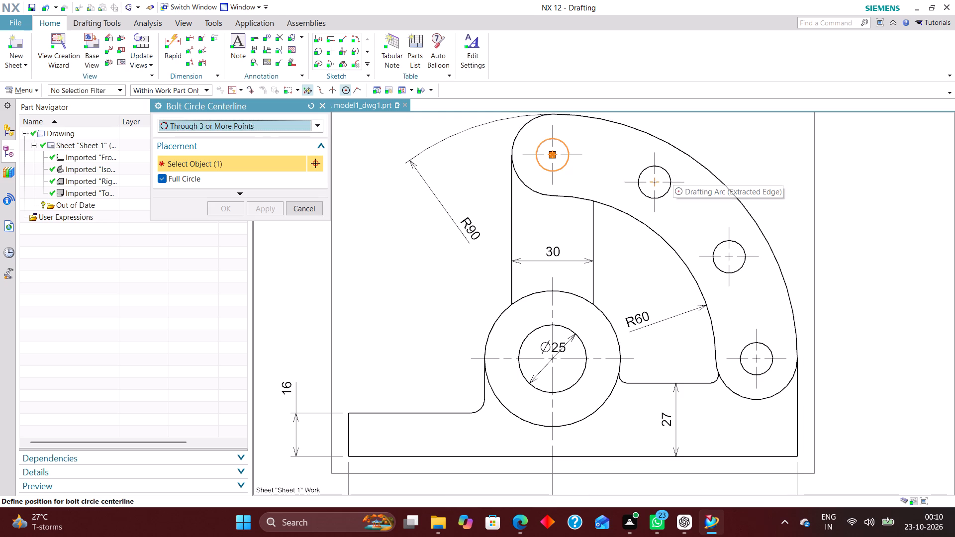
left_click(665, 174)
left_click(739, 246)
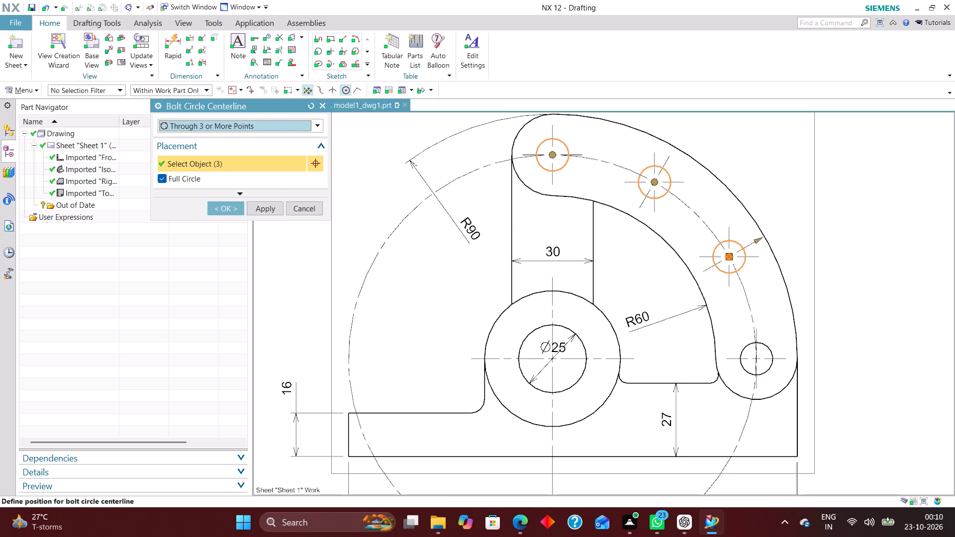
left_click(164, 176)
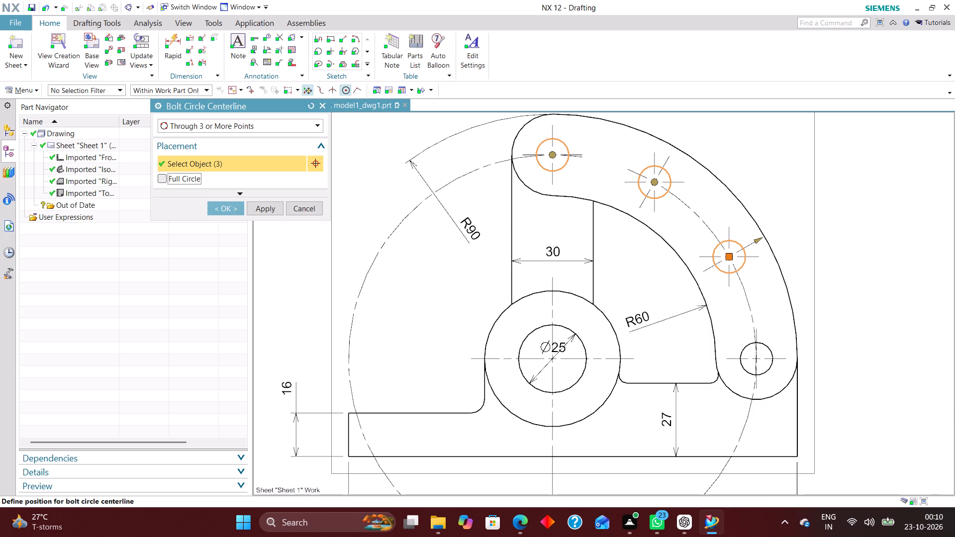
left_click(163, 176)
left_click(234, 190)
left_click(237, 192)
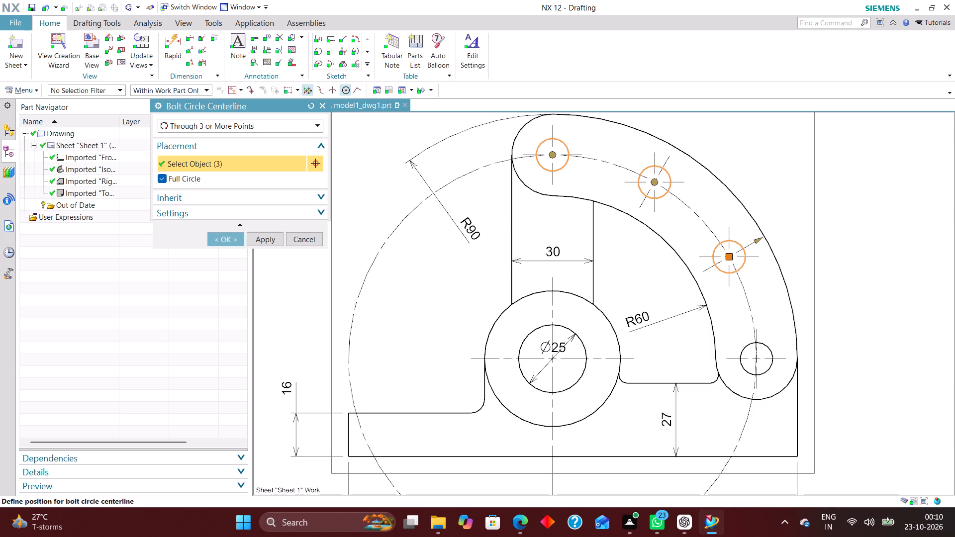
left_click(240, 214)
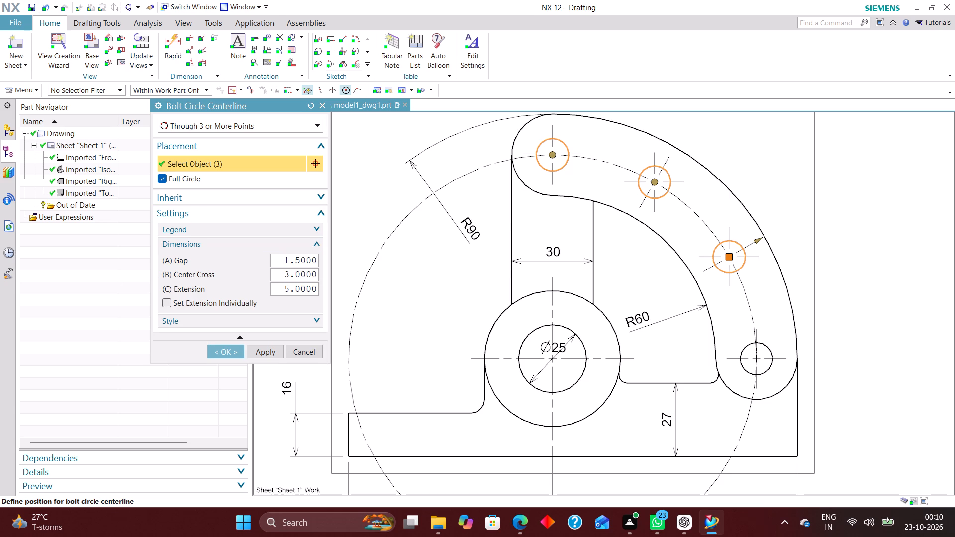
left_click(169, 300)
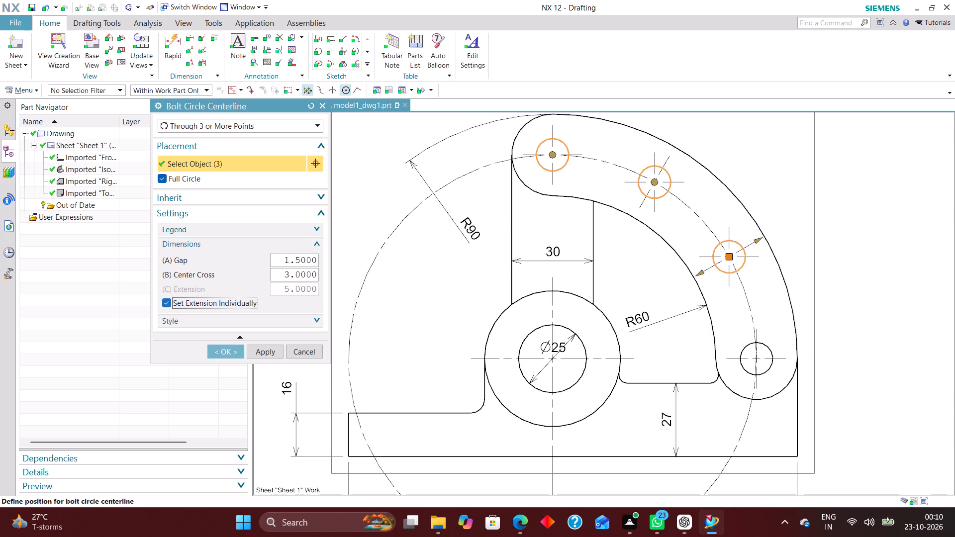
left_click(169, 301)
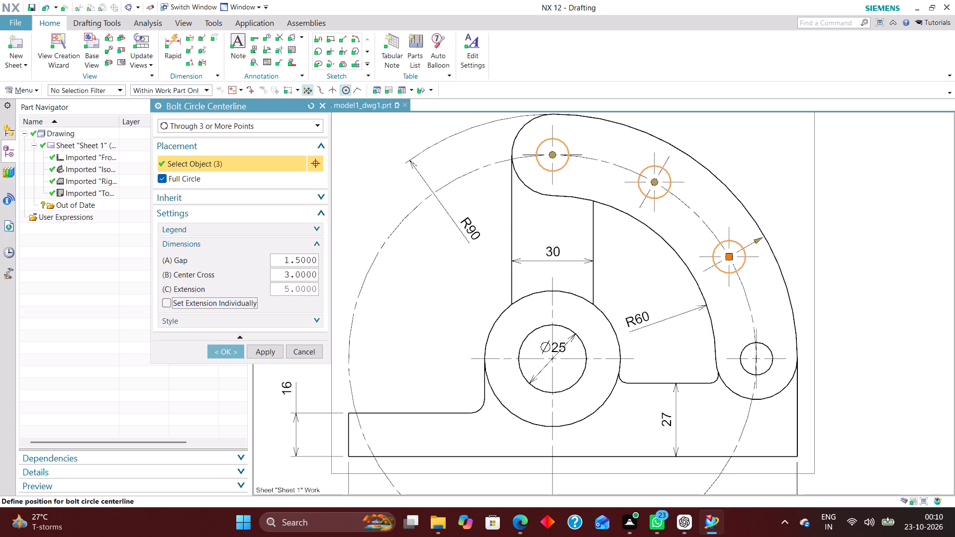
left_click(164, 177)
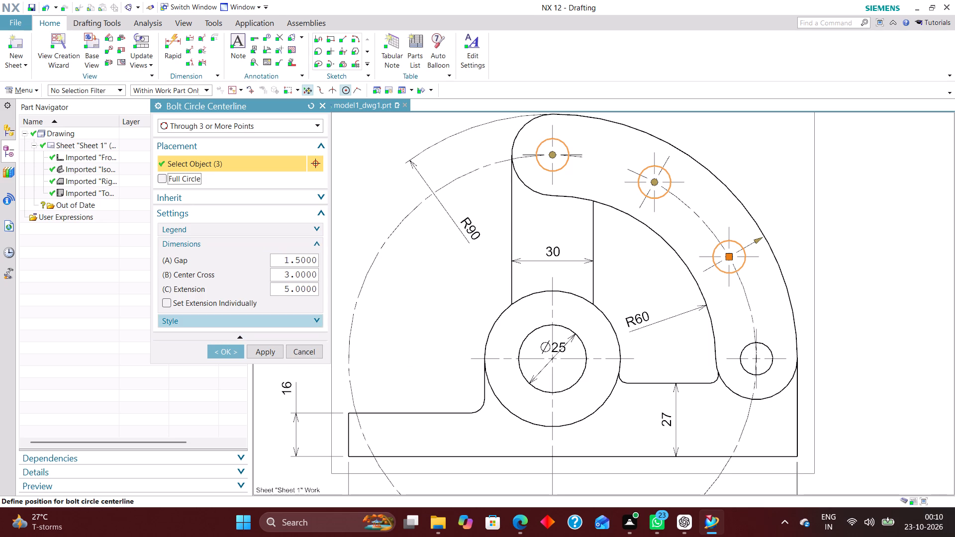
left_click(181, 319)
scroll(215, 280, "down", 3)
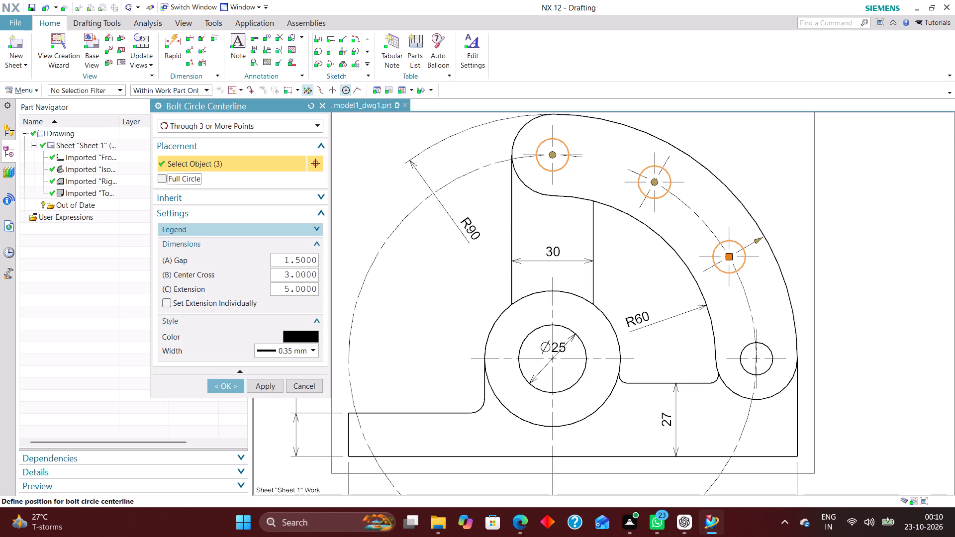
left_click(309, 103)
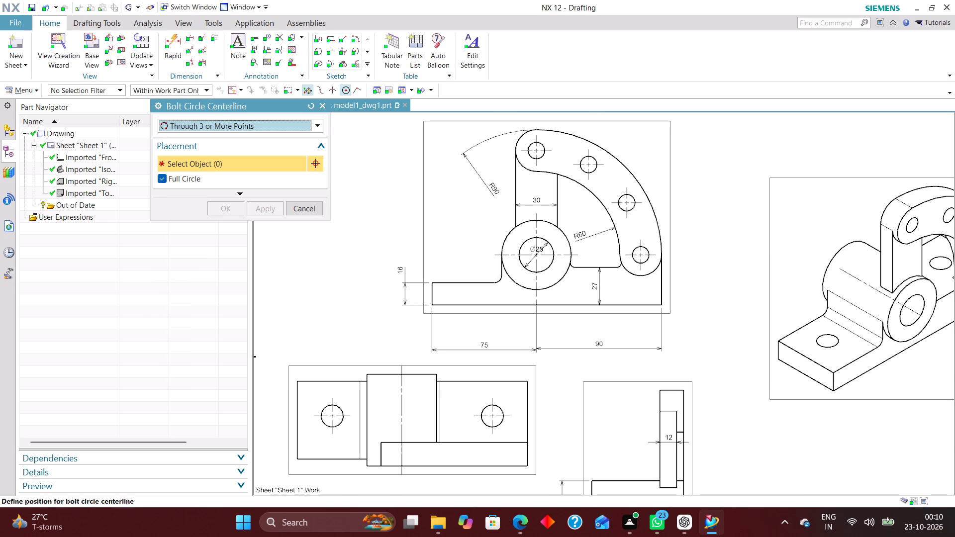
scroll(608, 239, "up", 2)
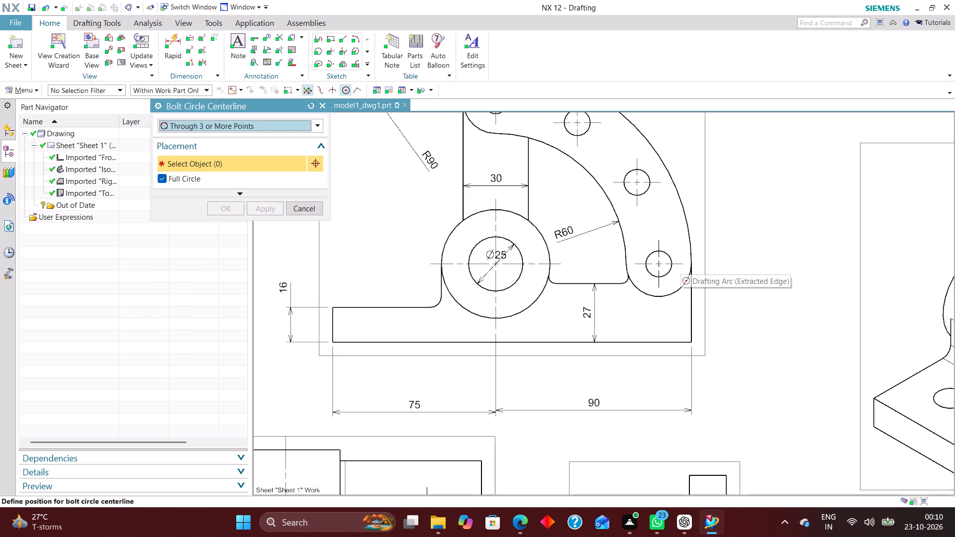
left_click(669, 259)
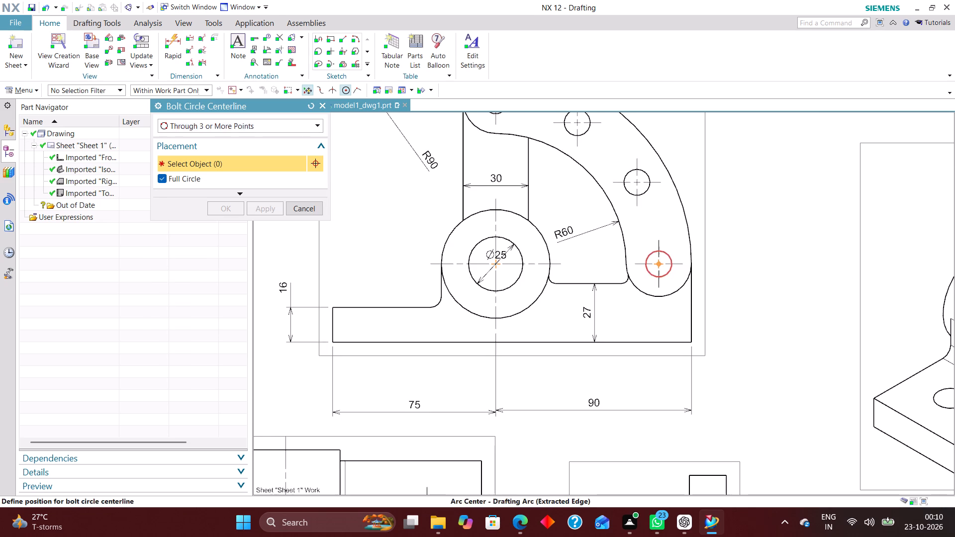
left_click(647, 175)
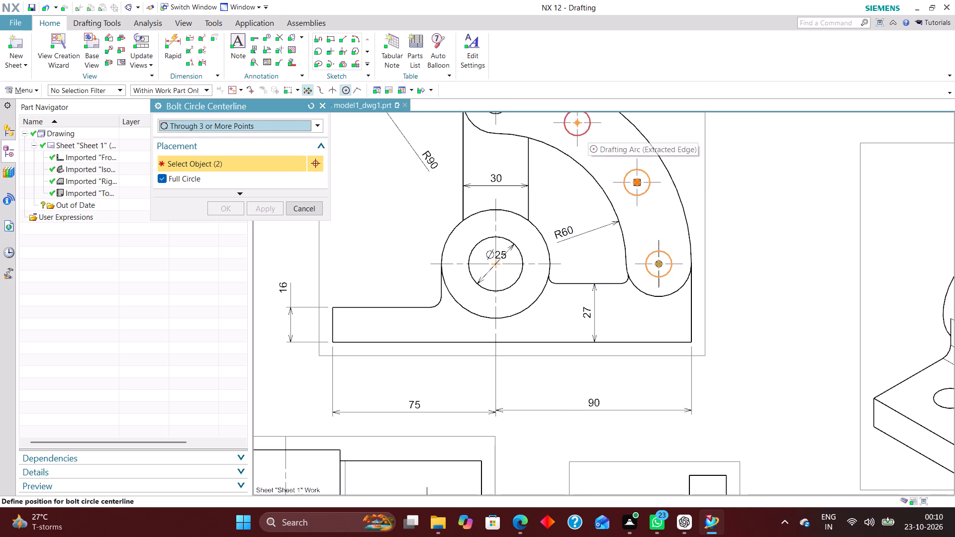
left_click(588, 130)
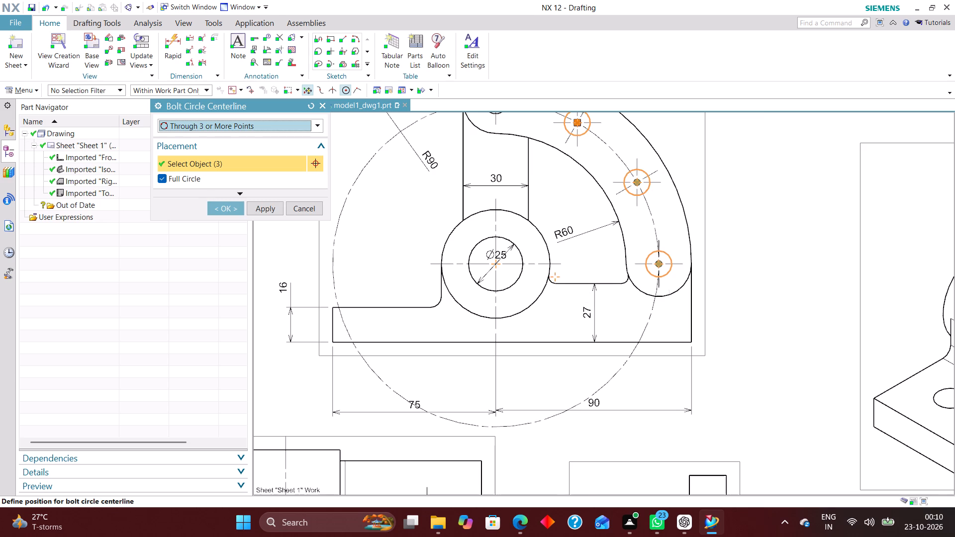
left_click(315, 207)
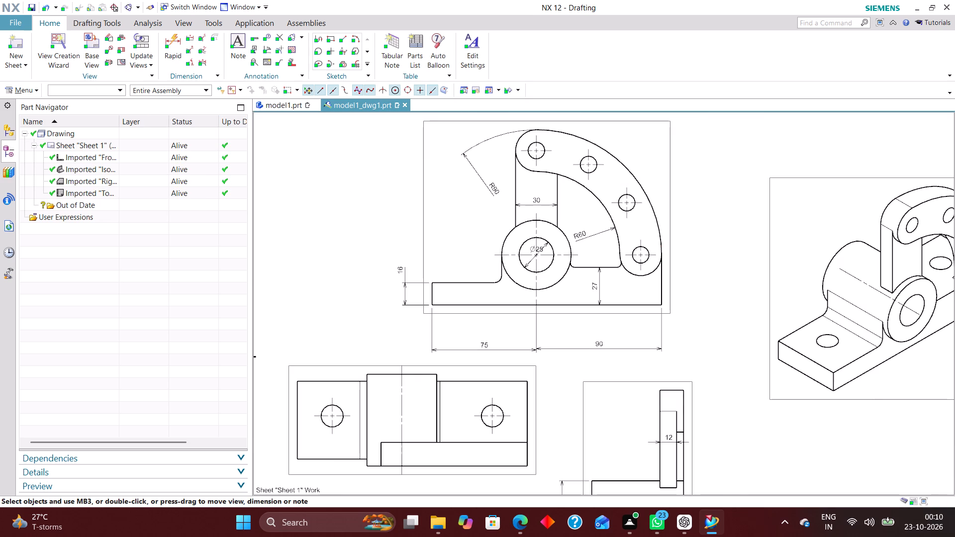
Define a Circular Centerline through the three lower arm holes in the front view, with Full Circle off.
left_click(302, 36)
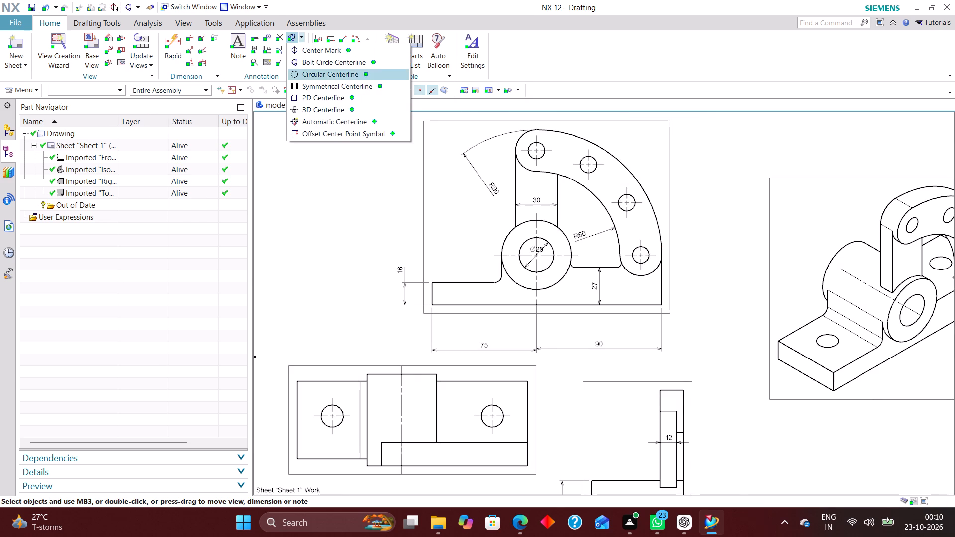
left_click(312, 78)
left_click(640, 247)
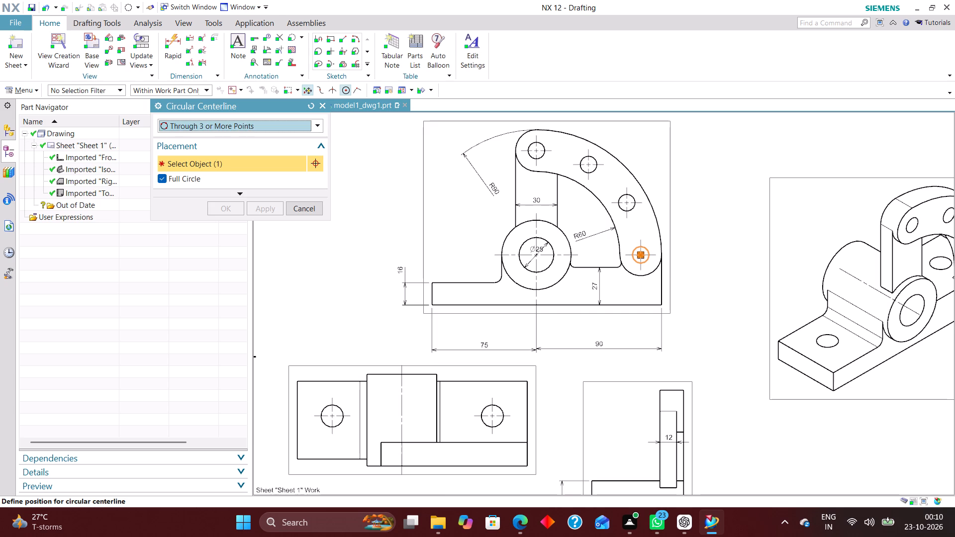
left_click(634, 199)
left_click(596, 158)
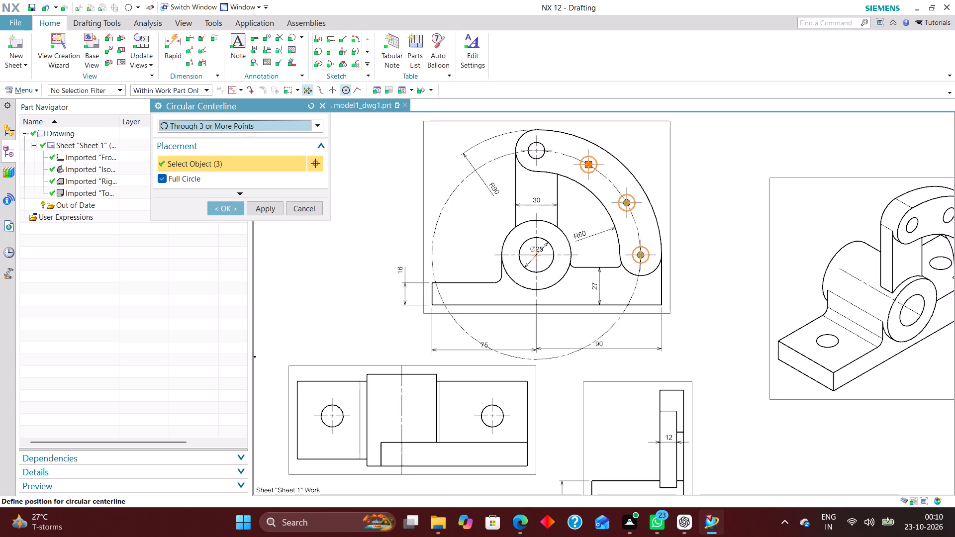
left_click(163, 177)
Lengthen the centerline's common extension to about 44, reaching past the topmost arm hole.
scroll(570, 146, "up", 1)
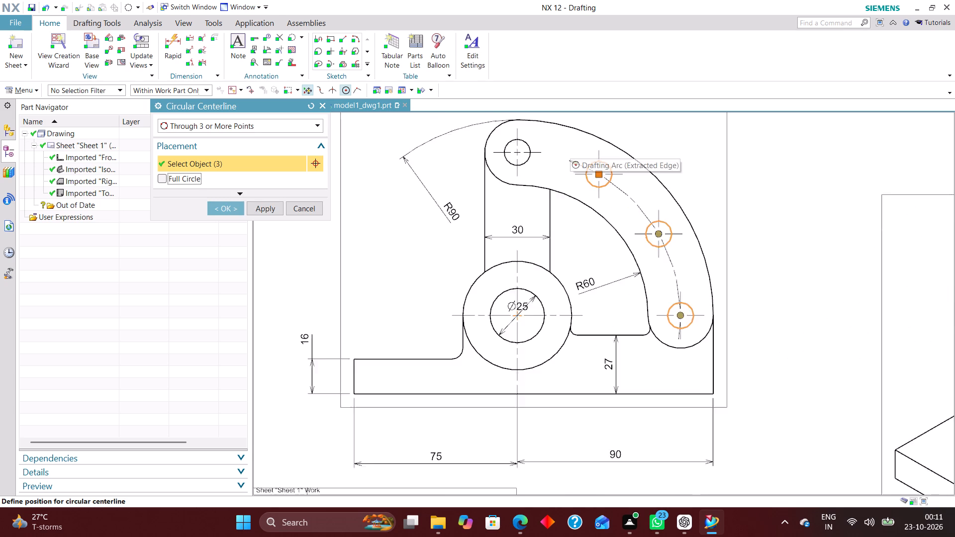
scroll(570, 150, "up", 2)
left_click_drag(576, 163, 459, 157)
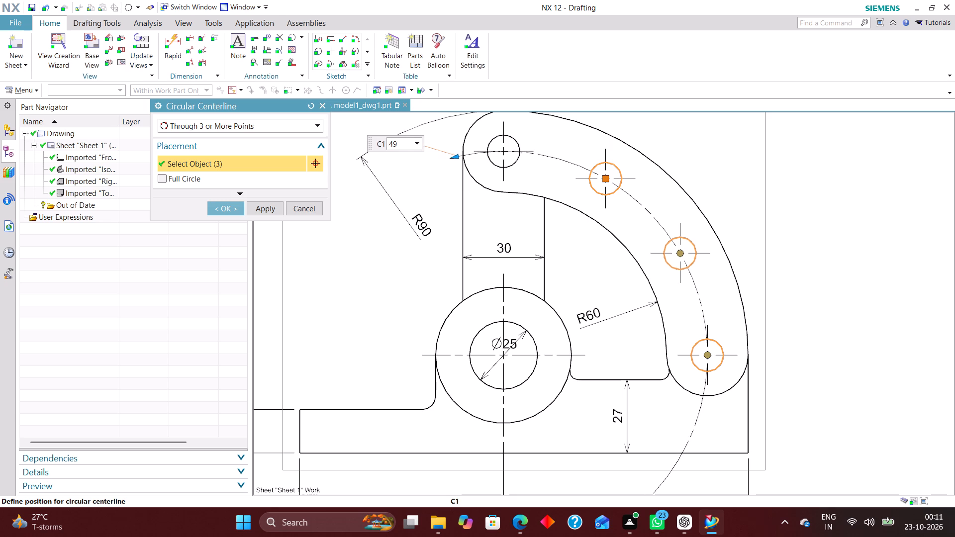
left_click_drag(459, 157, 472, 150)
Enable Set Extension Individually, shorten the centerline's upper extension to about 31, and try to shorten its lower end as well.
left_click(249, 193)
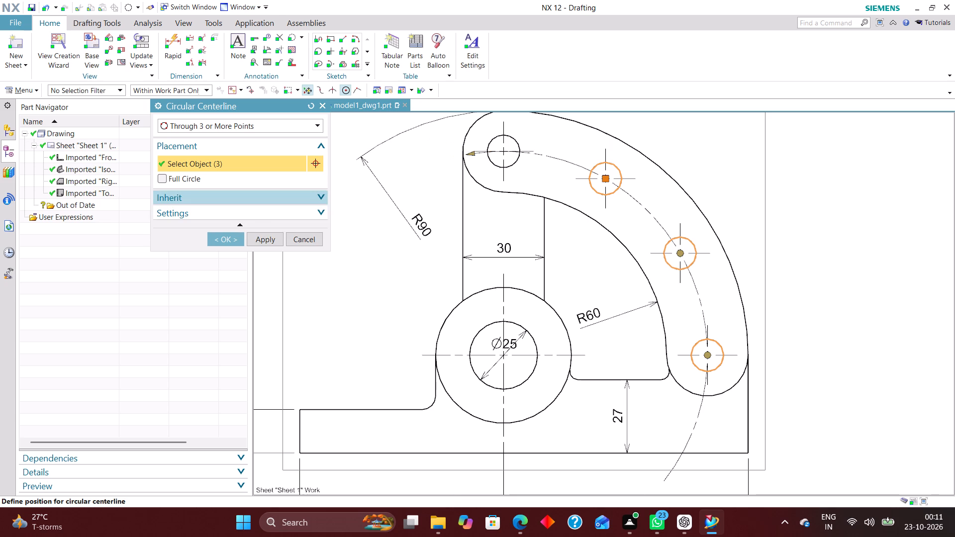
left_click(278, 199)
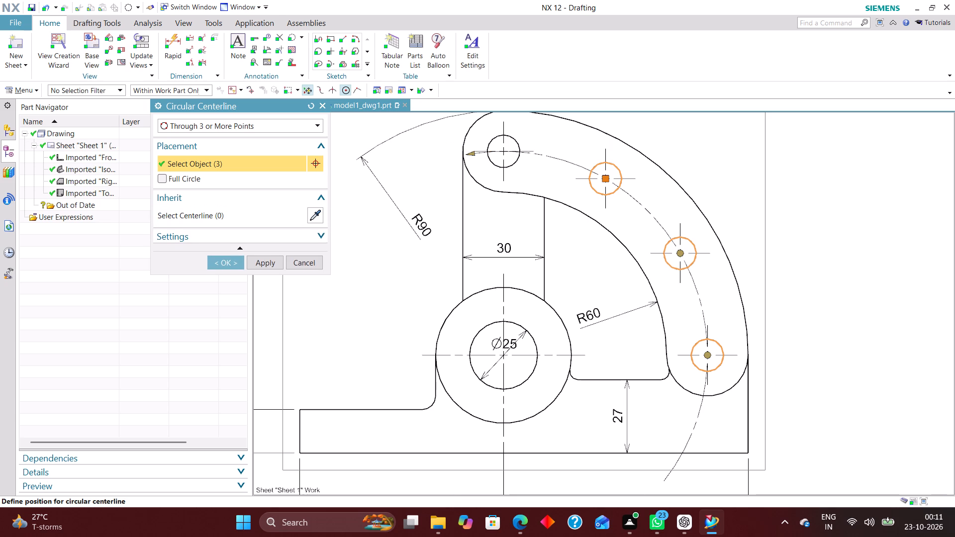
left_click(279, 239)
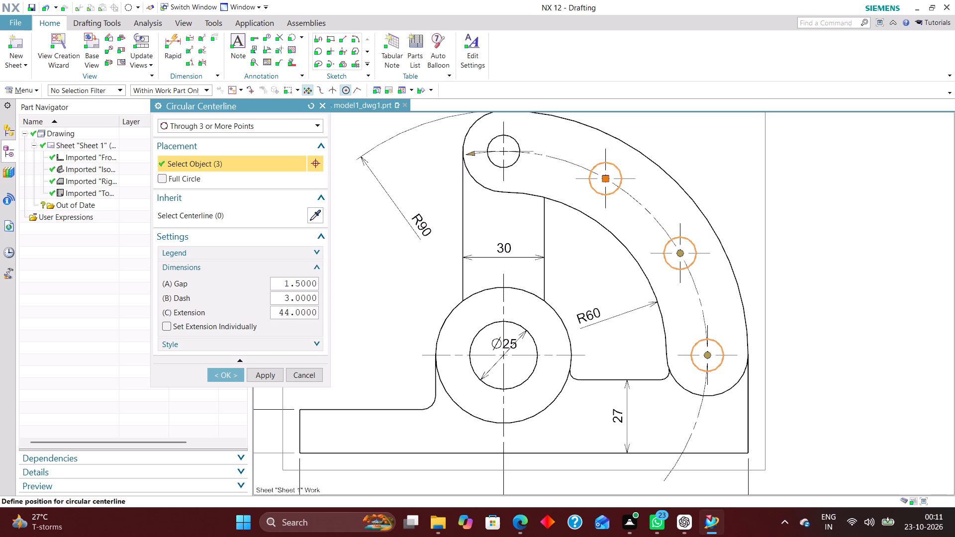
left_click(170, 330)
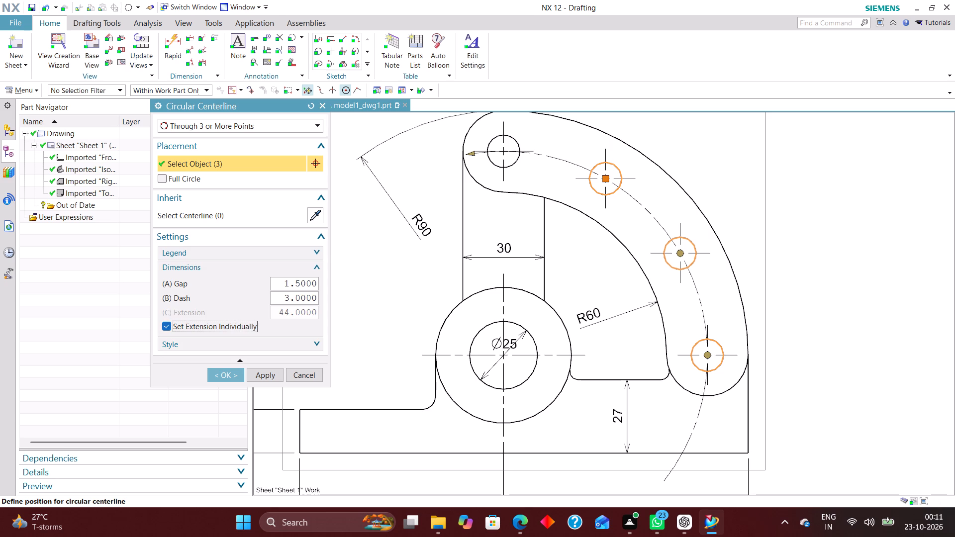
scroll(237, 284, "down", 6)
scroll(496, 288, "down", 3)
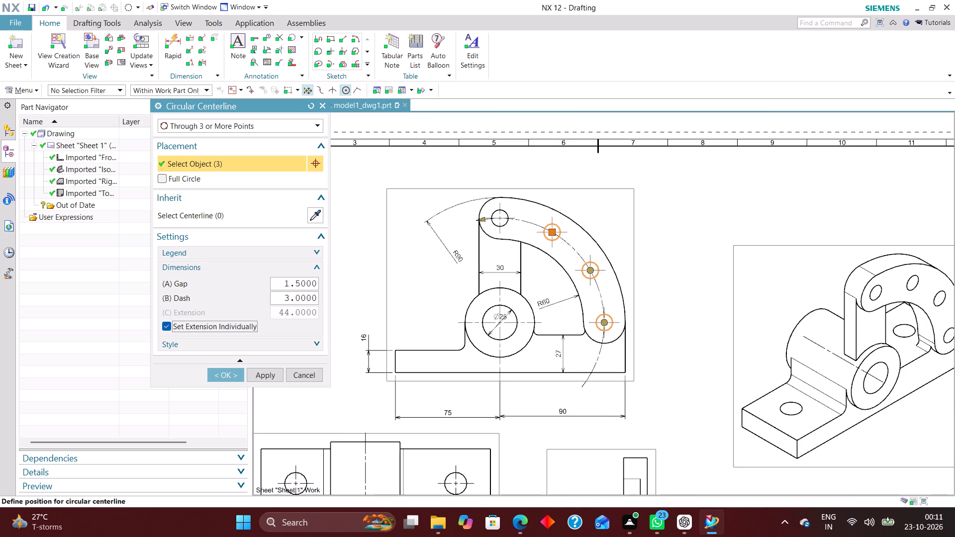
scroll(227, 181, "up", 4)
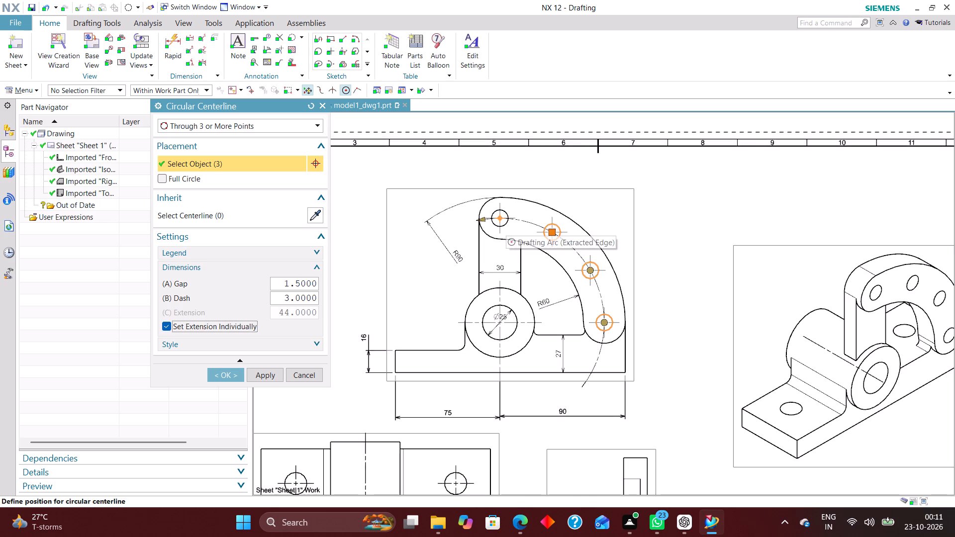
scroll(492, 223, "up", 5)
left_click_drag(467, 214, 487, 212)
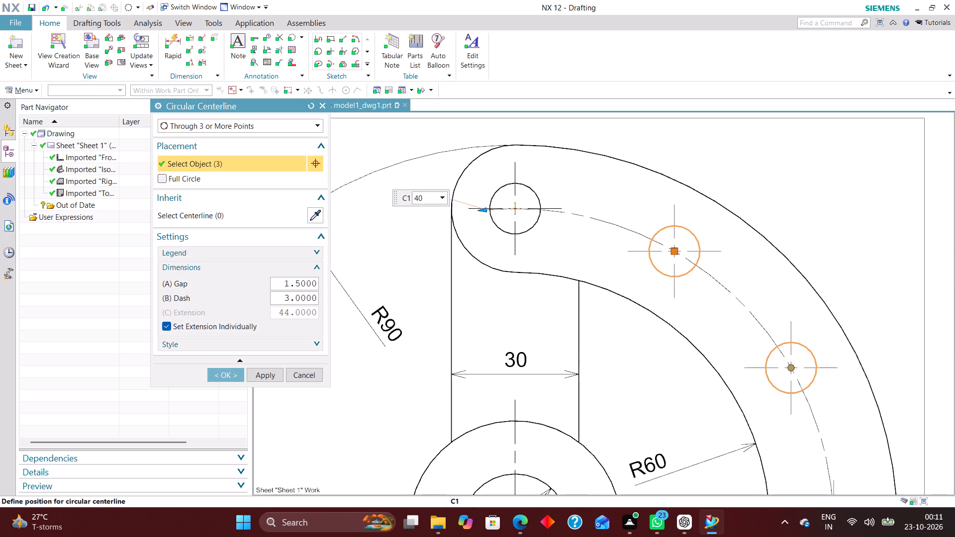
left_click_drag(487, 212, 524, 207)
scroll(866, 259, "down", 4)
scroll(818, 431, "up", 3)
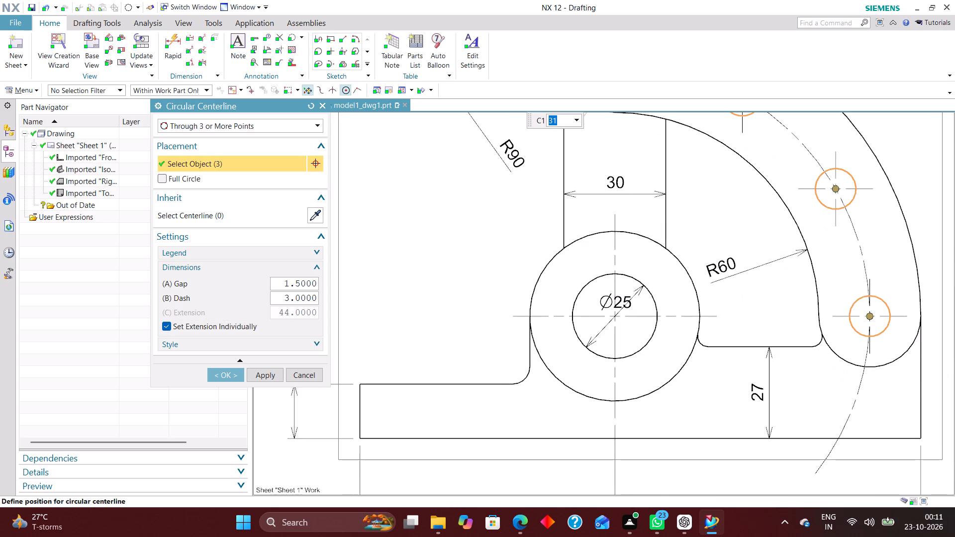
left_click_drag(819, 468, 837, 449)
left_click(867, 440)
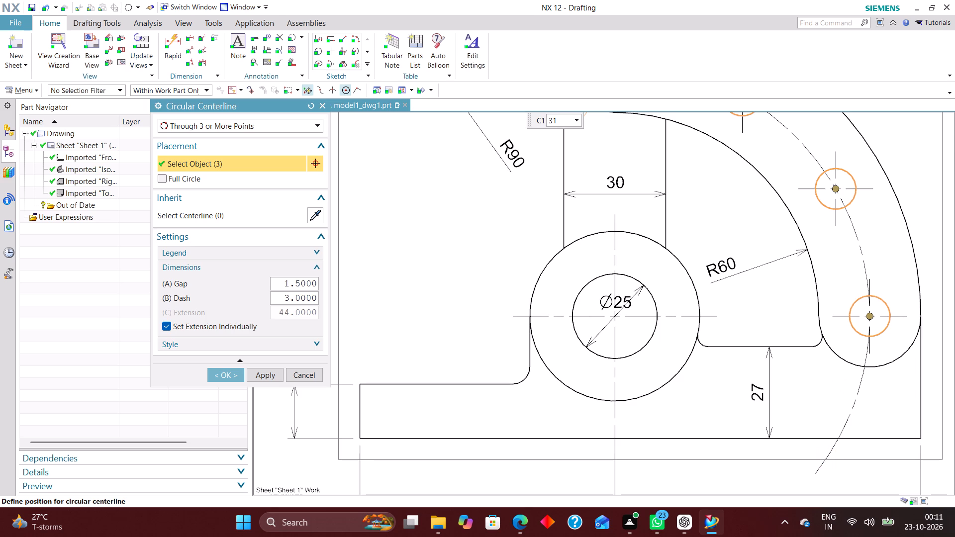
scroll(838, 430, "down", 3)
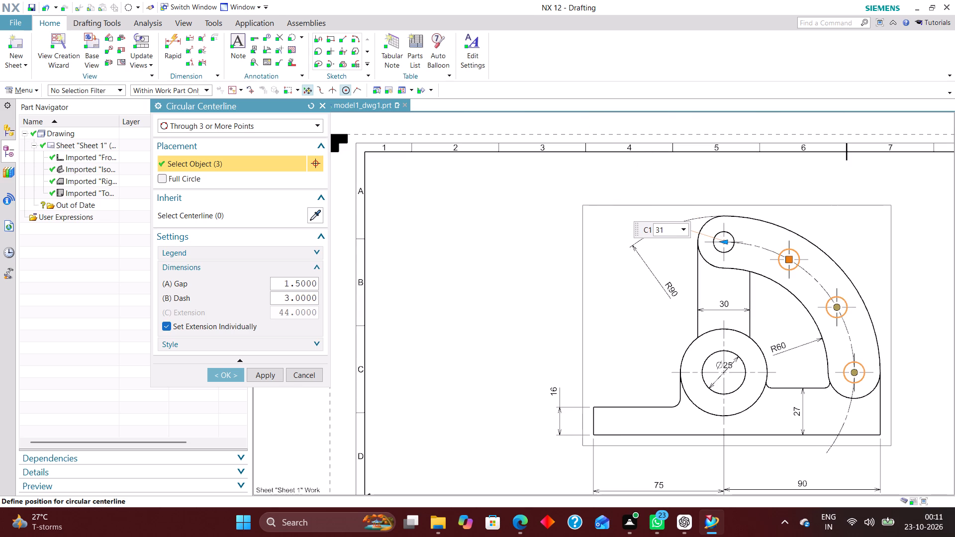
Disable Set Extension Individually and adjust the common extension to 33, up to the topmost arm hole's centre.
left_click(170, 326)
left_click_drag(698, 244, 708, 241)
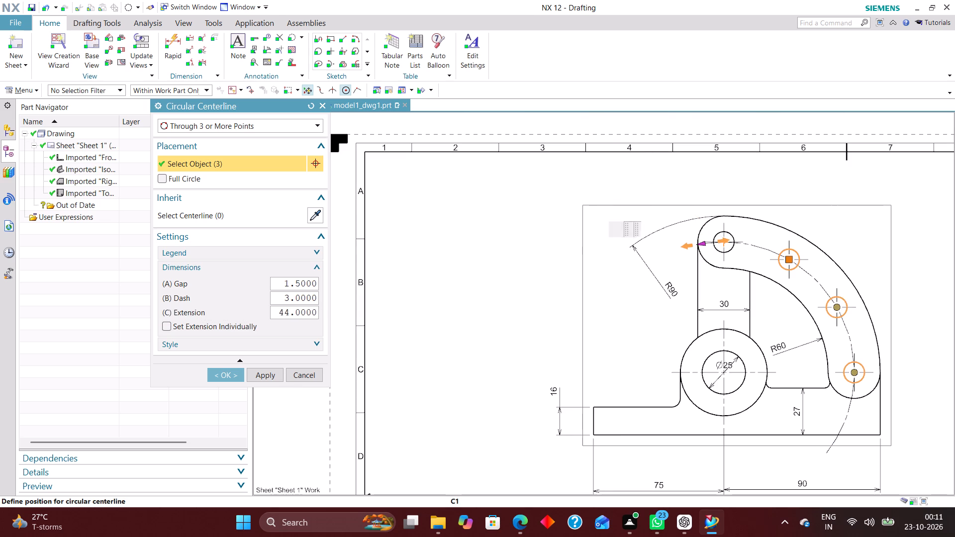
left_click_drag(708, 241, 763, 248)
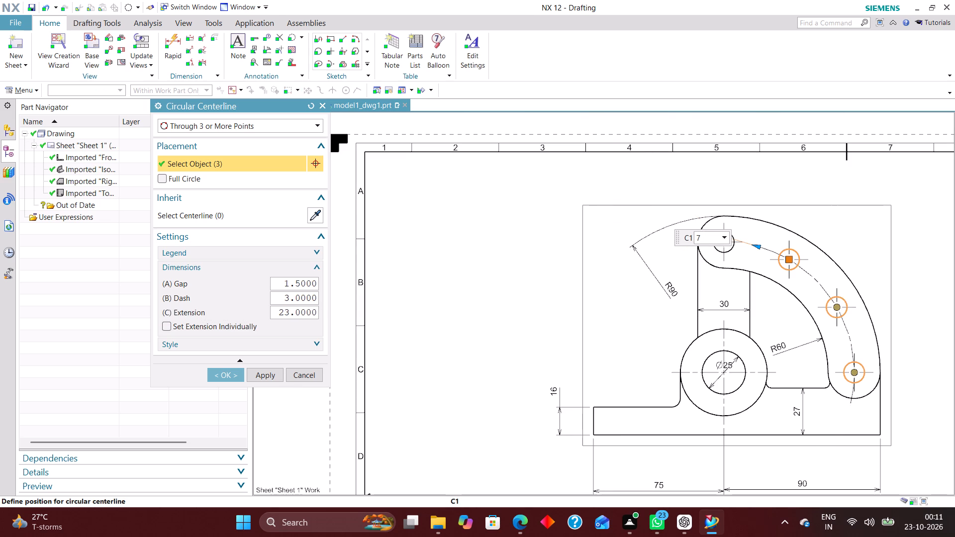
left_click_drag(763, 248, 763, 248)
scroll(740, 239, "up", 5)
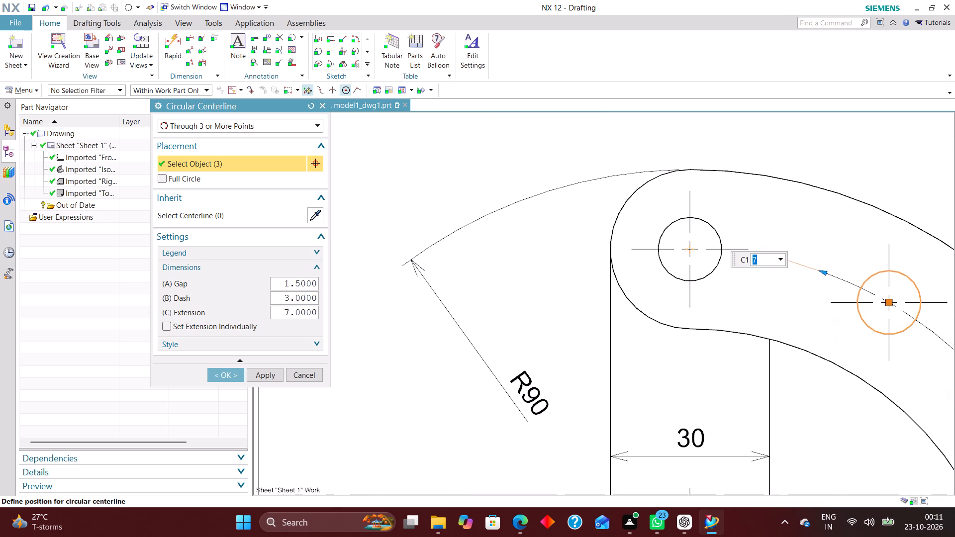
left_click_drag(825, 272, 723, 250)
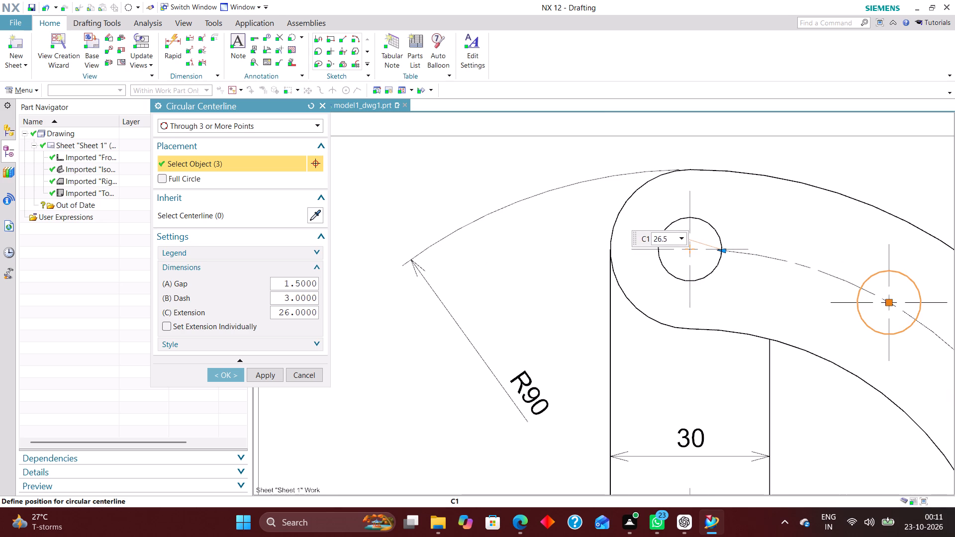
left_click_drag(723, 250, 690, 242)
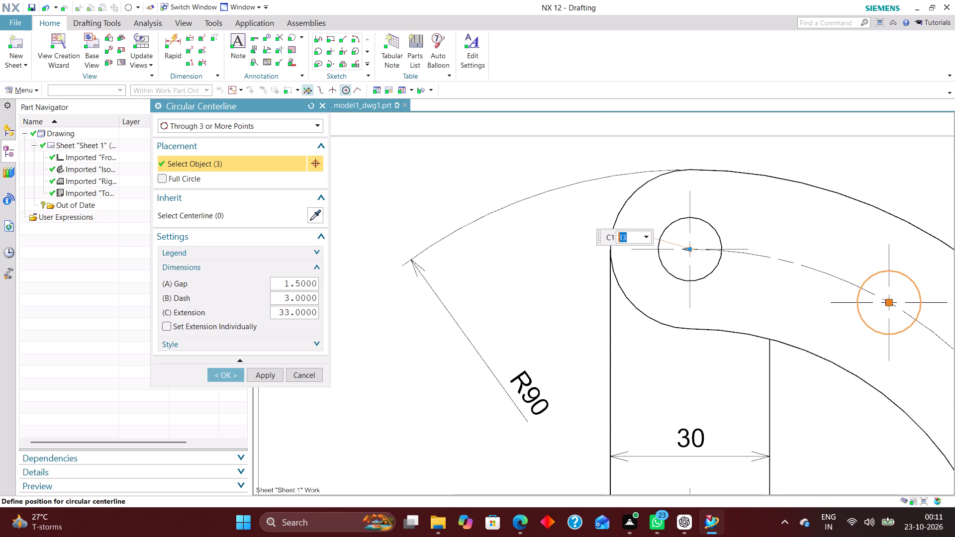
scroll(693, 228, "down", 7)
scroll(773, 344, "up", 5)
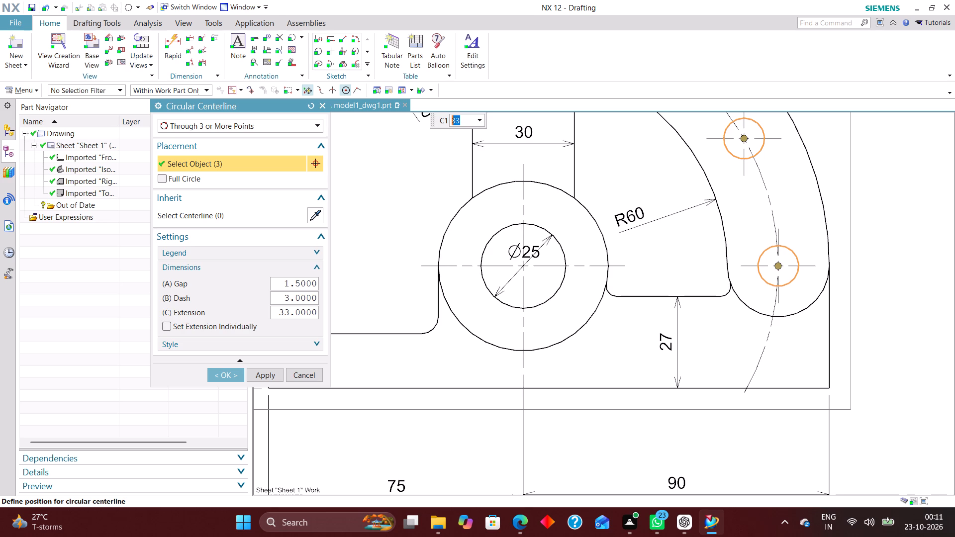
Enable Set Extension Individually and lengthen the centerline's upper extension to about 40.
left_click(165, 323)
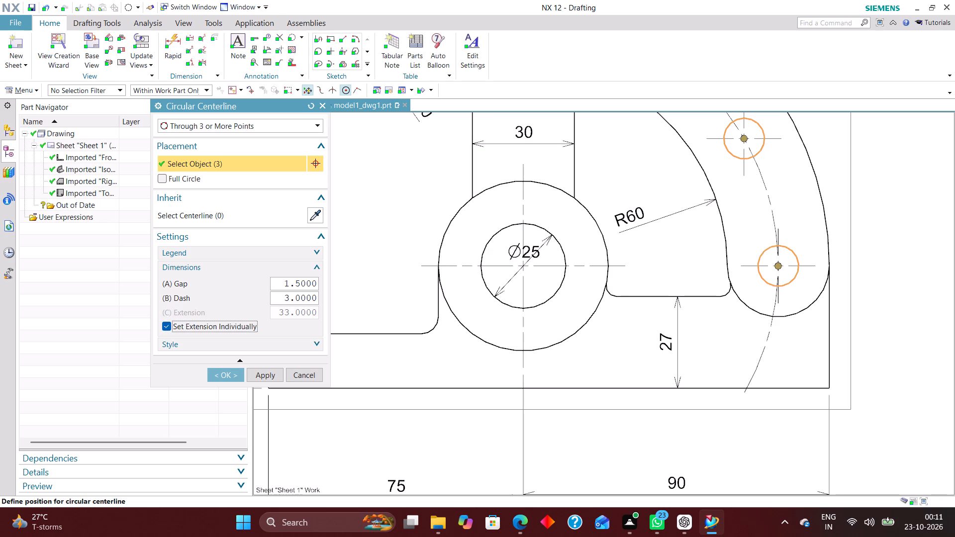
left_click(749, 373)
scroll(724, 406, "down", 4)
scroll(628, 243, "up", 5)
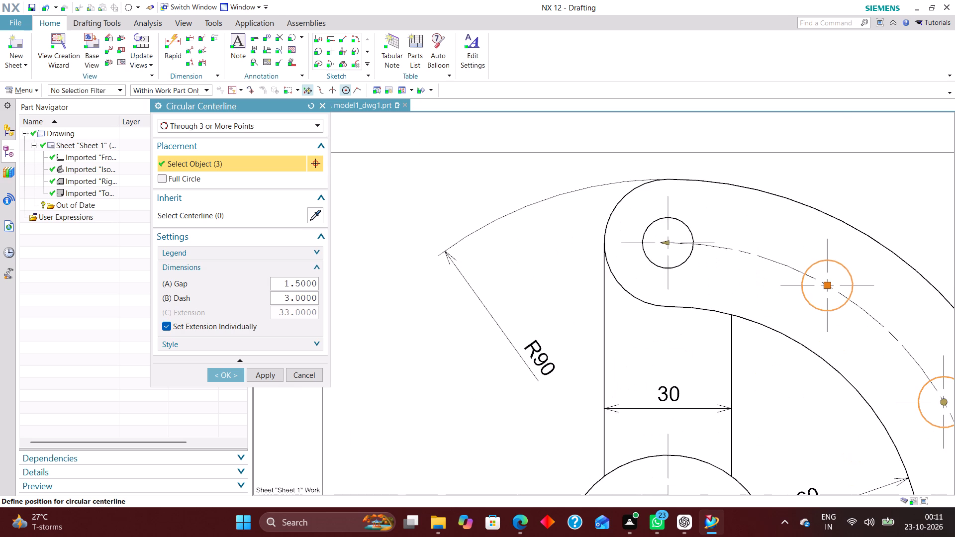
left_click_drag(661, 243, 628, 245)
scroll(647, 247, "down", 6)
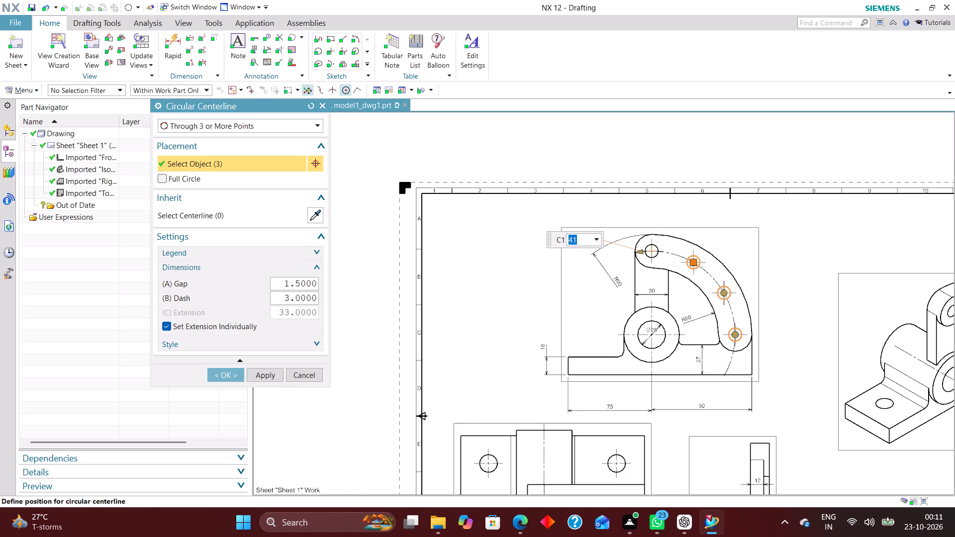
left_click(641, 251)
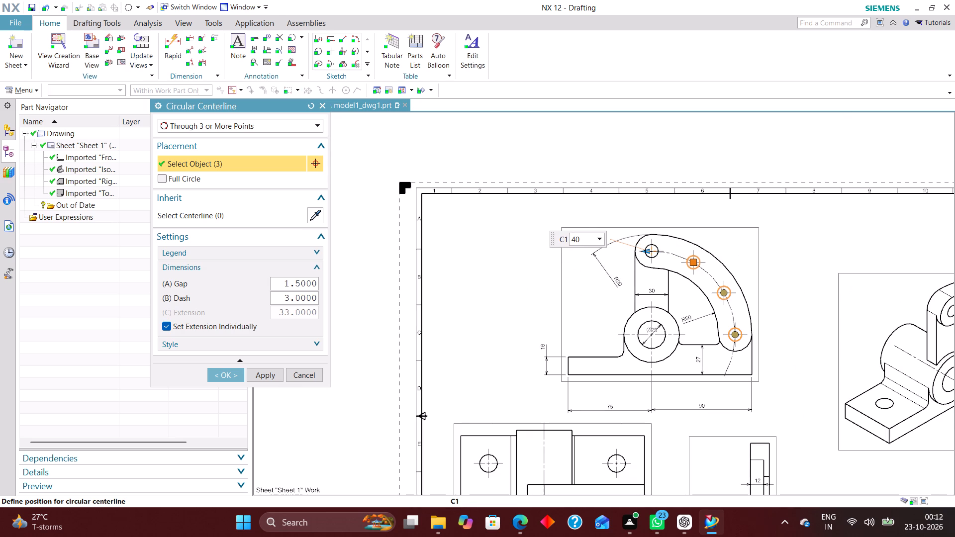
Disable Set Extension Individually and shorten the centerline's common extension at both ends to about 5.
left_click(170, 325)
left_click_drag(650, 249, 704, 268)
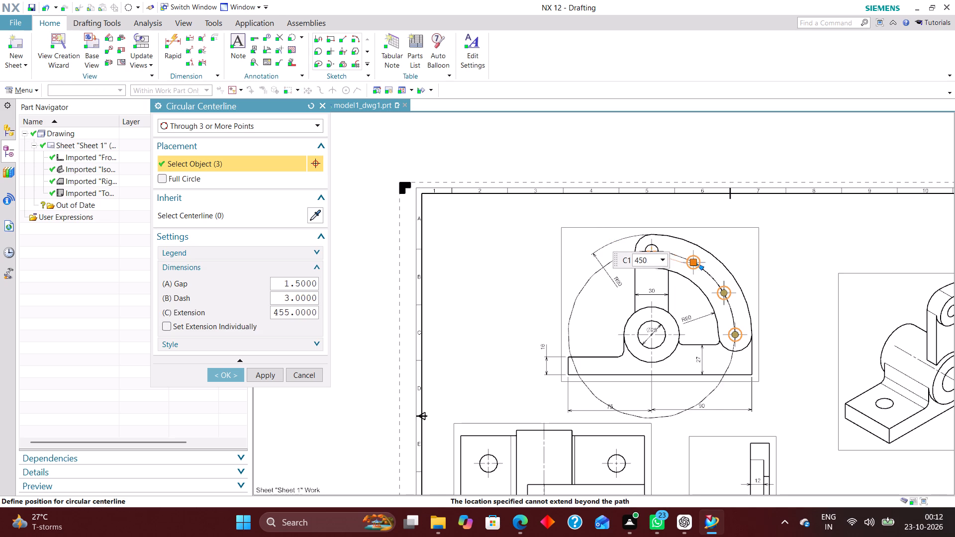
left_click_drag(704, 268, 678, 256)
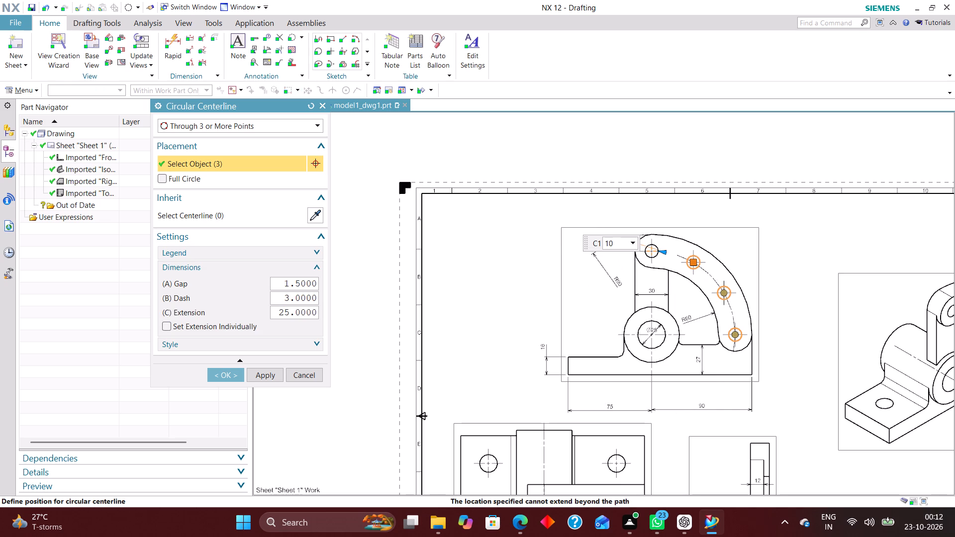
left_click_drag(678, 256, 678, 257)
Enable Set Extension Individually, extend only the upper end to the topmost arm hole's centre, and create the centerline.
left_click(165, 321)
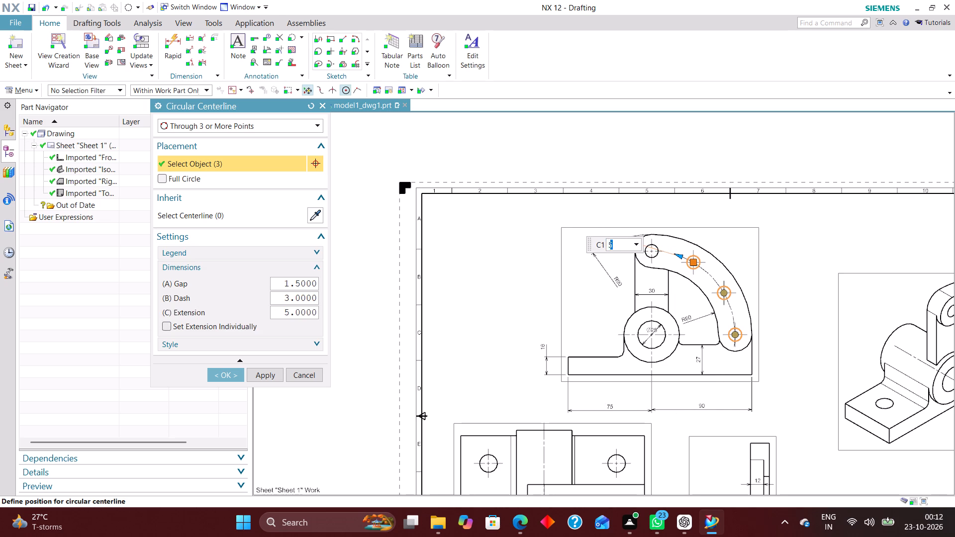
scroll(676, 274, "up", 4)
left_click_drag(687, 233, 652, 232)
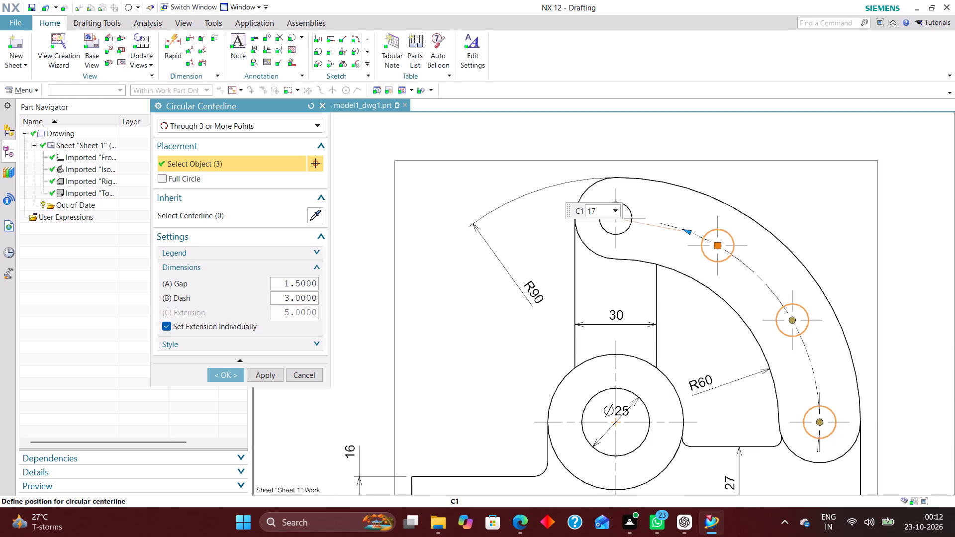
left_click_drag(652, 232, 611, 231)
left_click(227, 374)
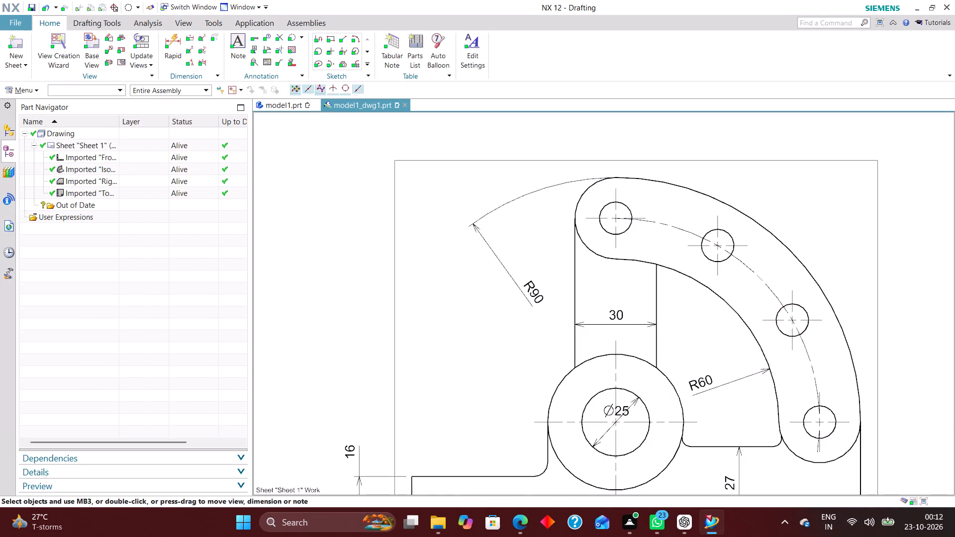
Add a radial dimension to the arm holes' arc centerline, placing its text inside the arm between the 30 and R60 dimensions.
scroll(447, 270, "down", 3)
scroll(640, 313, "up", 4)
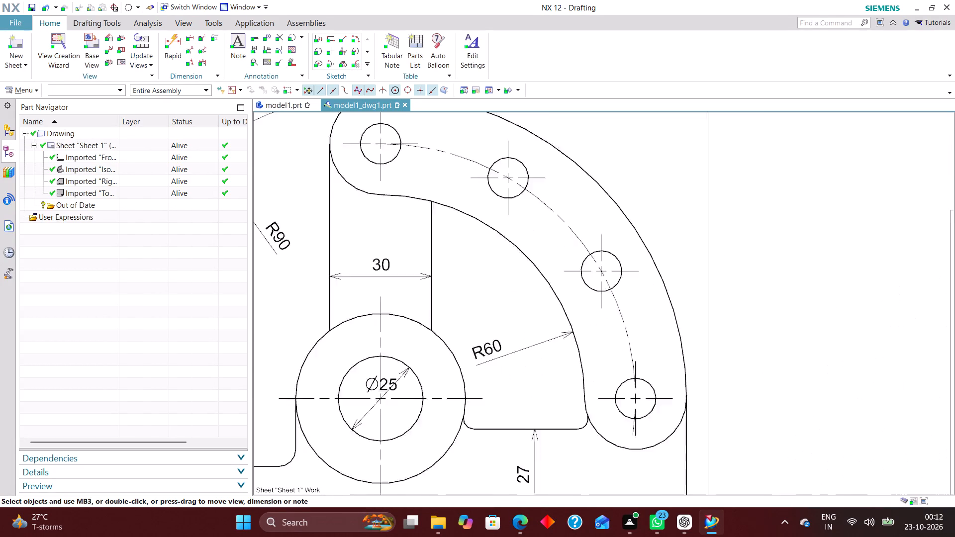
scroll(640, 313, "up", 1)
scroll(587, 279, "up", 5)
scroll(588, 270, "down", 11)
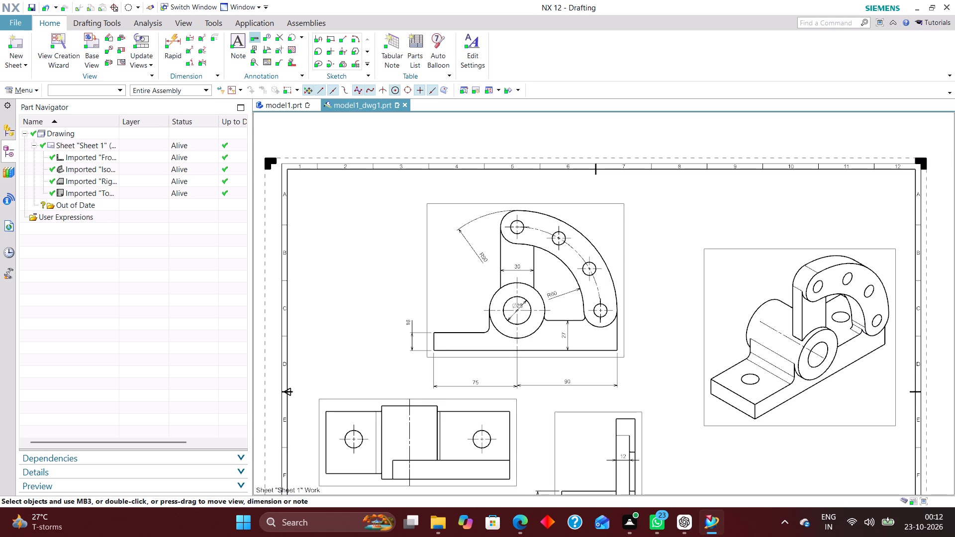
left_click(172, 38)
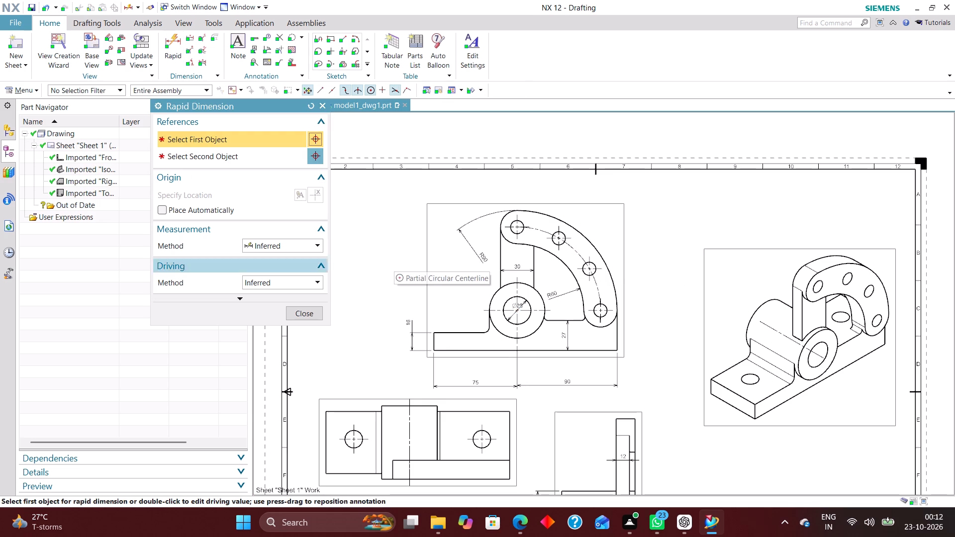
left_click(280, 240)
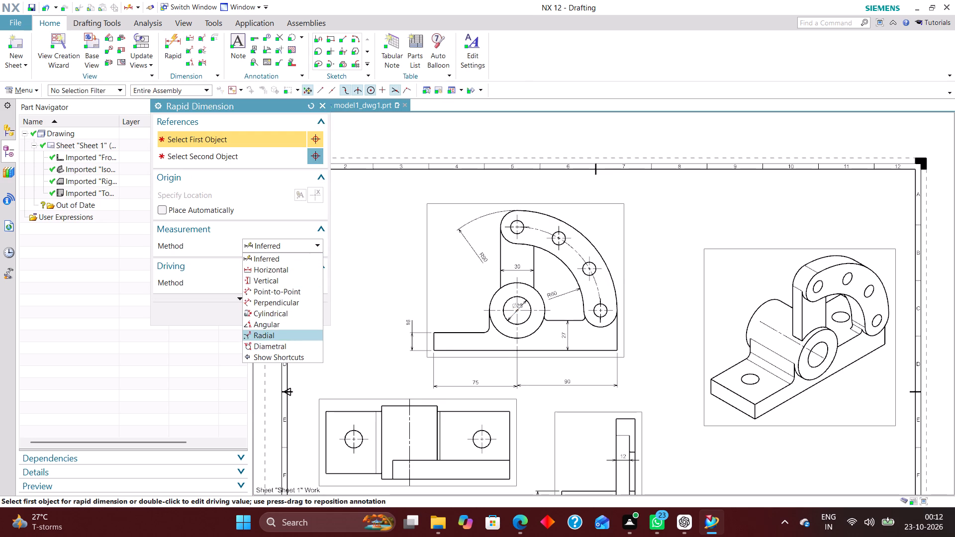
left_click(276, 331)
left_click(574, 251)
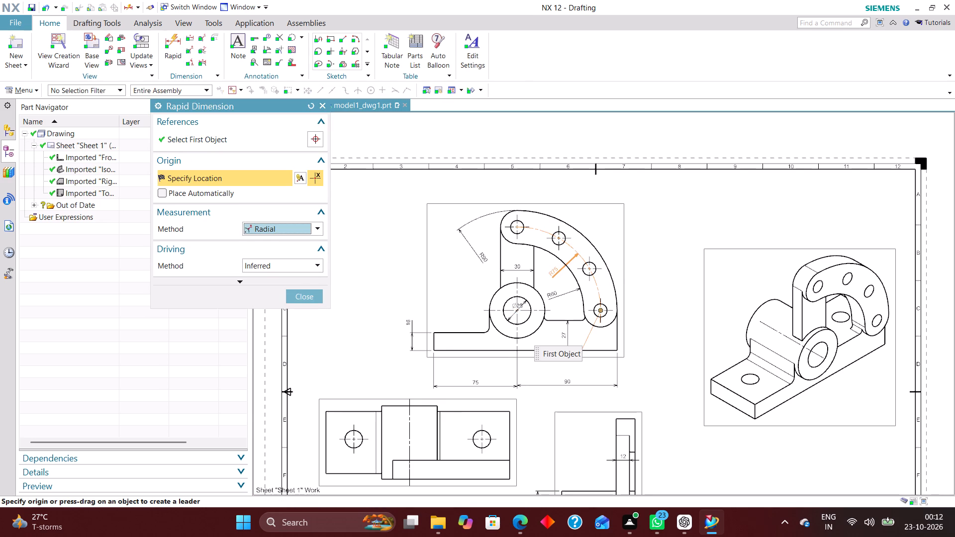
left_click(541, 276)
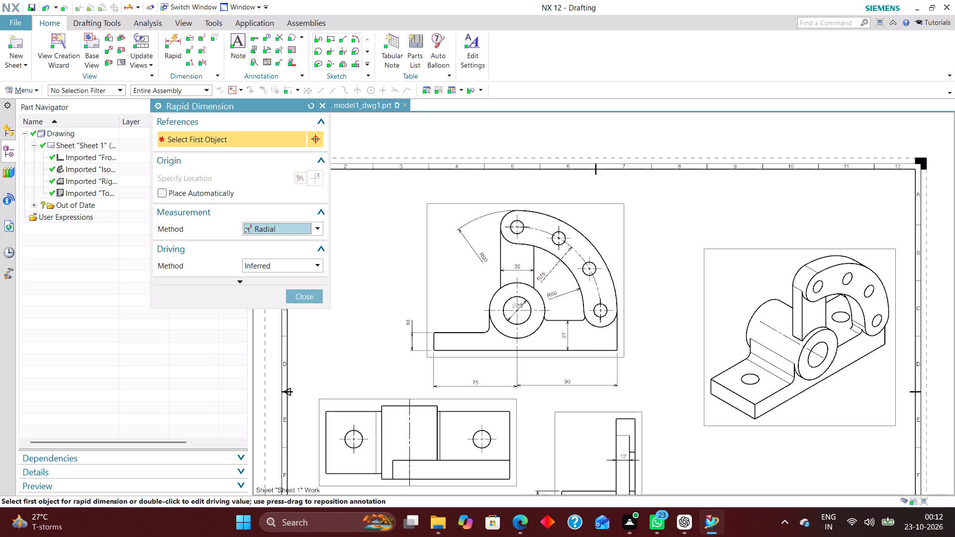
left_click(301, 291)
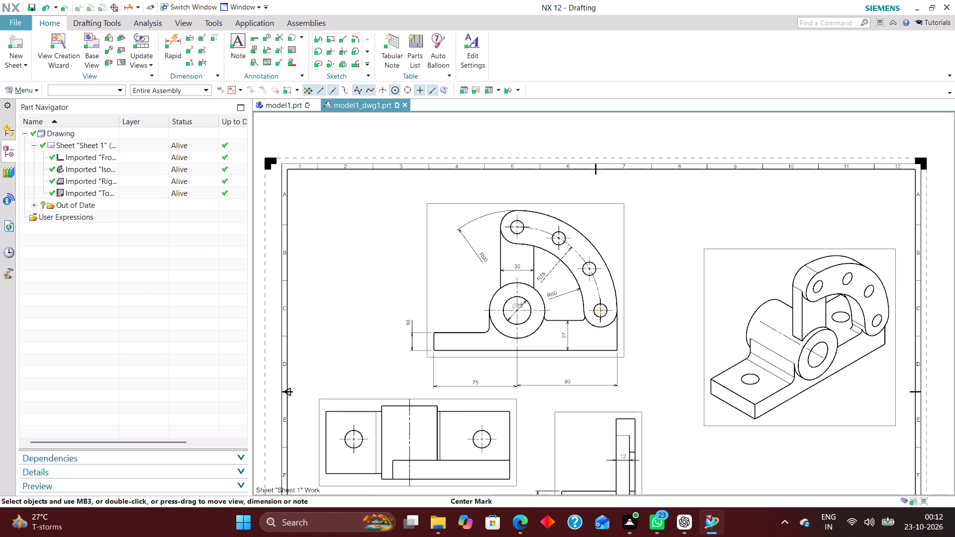
Edit the R90 radial dimension to use Radius to Center and display its arrowhead outside the arc.
scroll(508, 271, "up", 4)
double_click(443, 234)
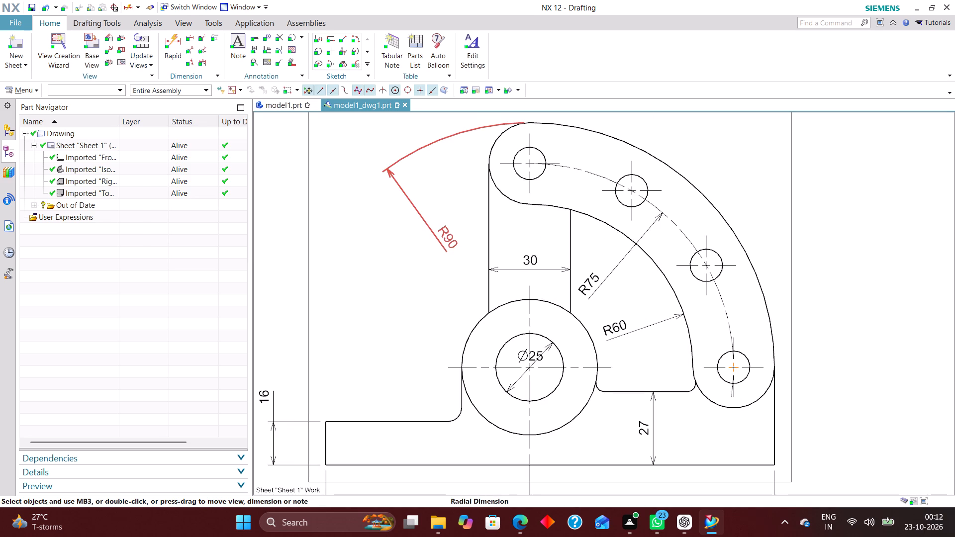
left_click(369, 315)
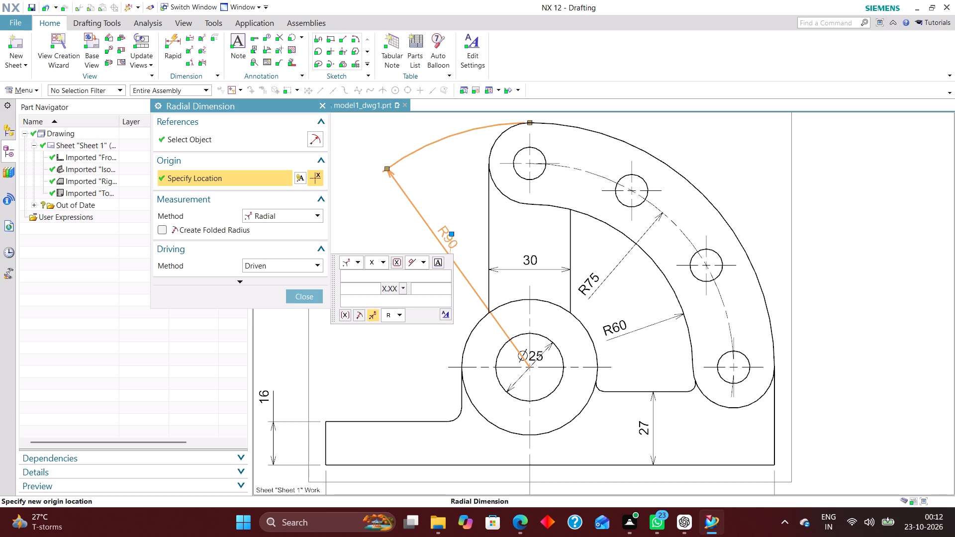
left_click(390, 170)
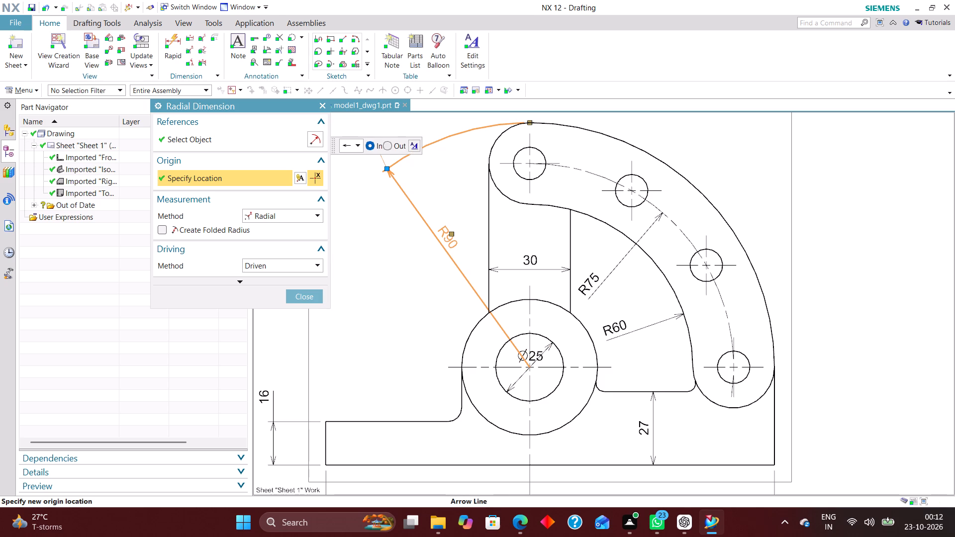
left_click(387, 142)
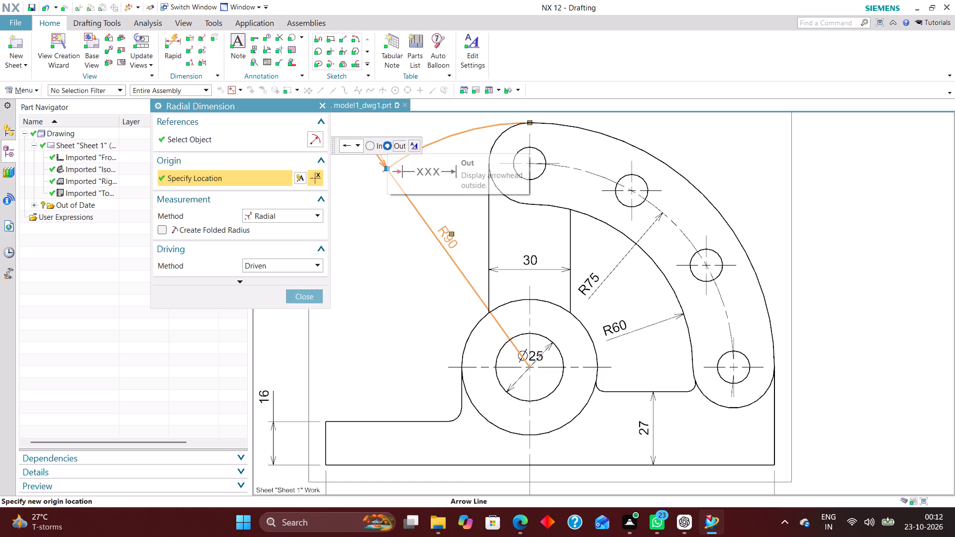
left_click(308, 297)
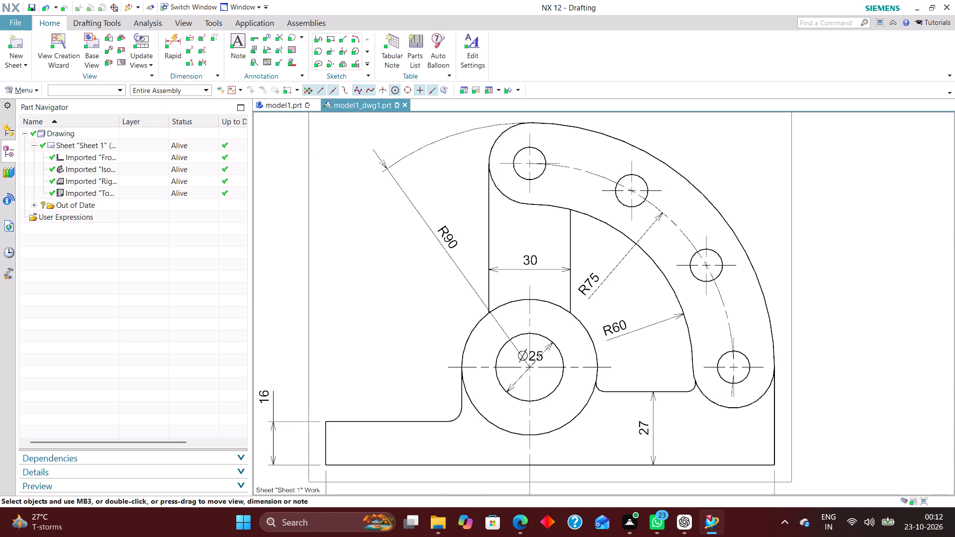
Apply Radius to Center to the R75 dimension, trying the outside arrowhead before setting it back to inside.
scroll(380, 323, "down", 1)
double_click(558, 287)
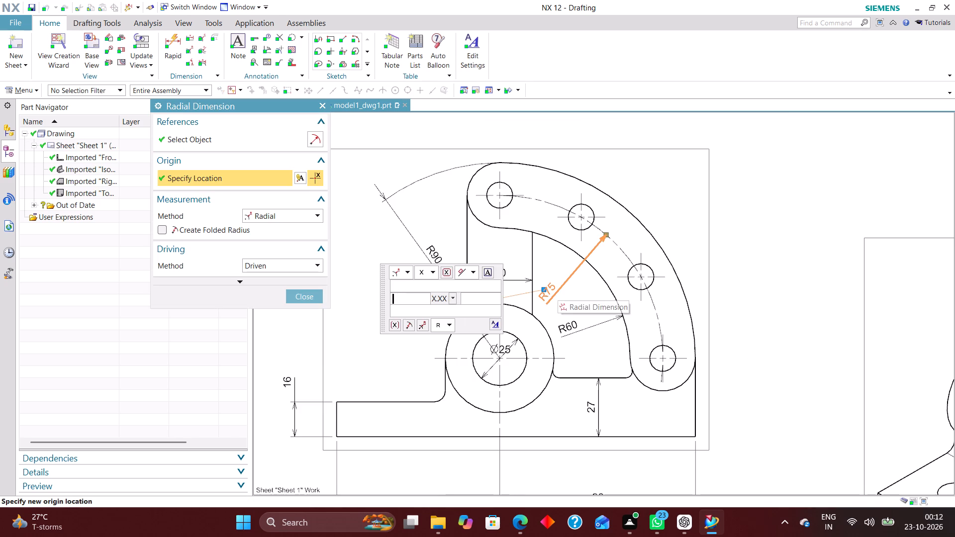
left_click(422, 324)
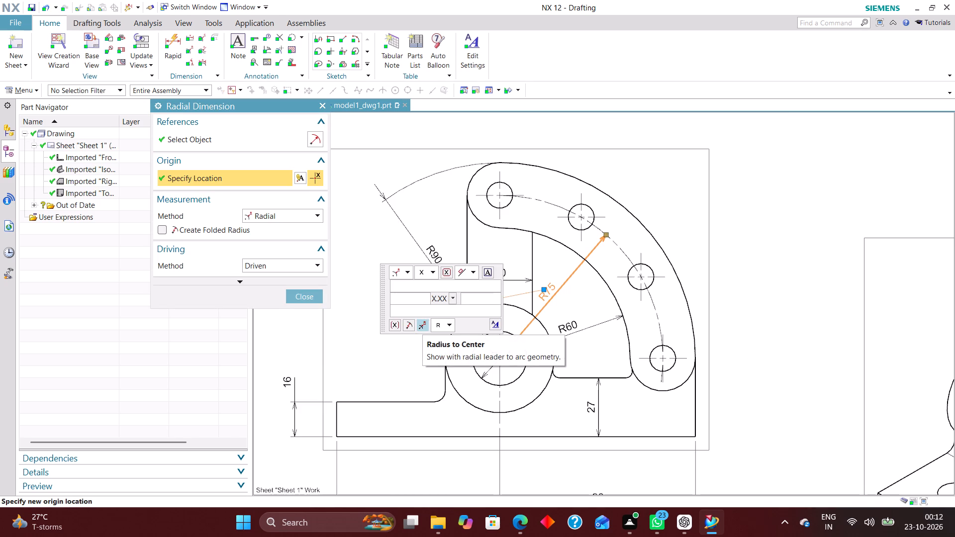
left_click(605, 231)
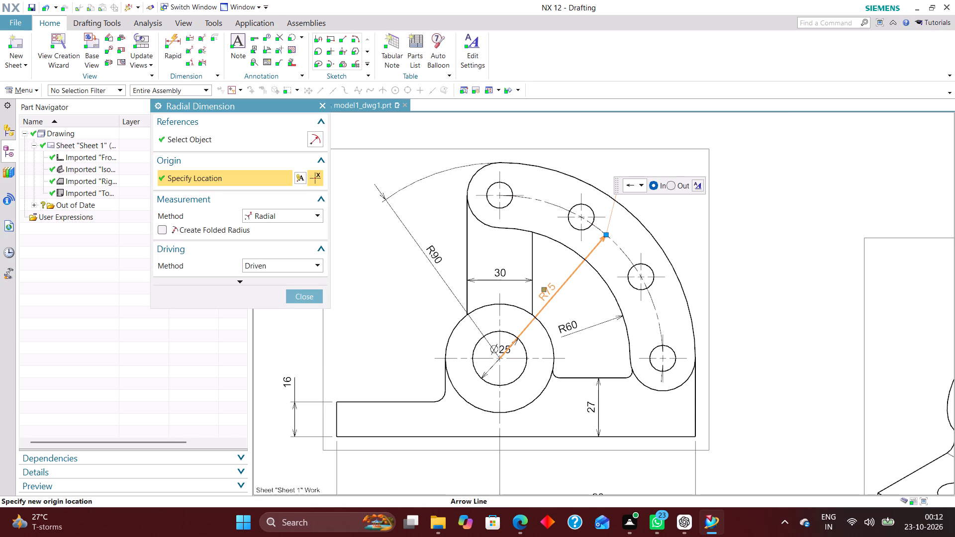
left_click(670, 185)
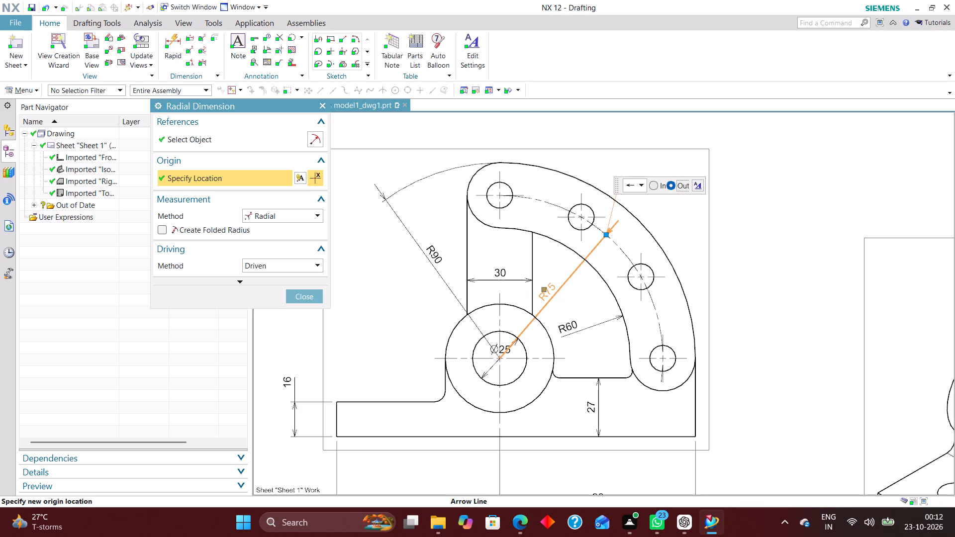
left_click(653, 183)
left_click(310, 292)
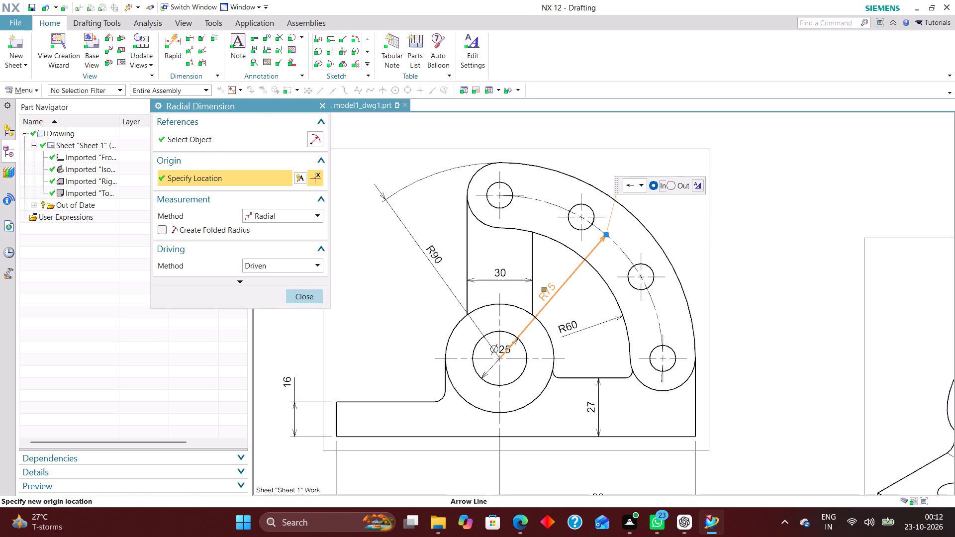
Swing the R75 dimension toward the third arm hole from the top, with its text just above R60.
left_click_drag(580, 266, 591, 281)
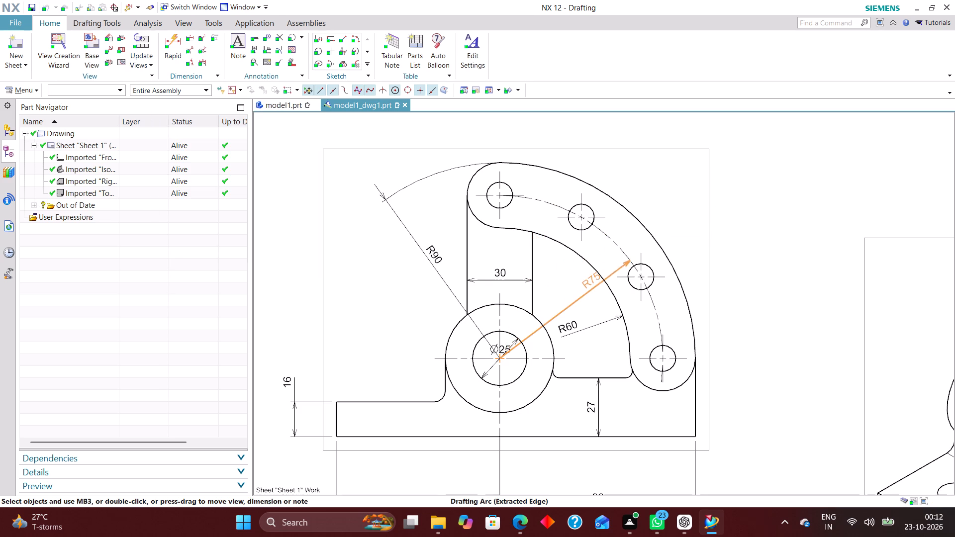
left_click_drag(591, 281, 564, 305)
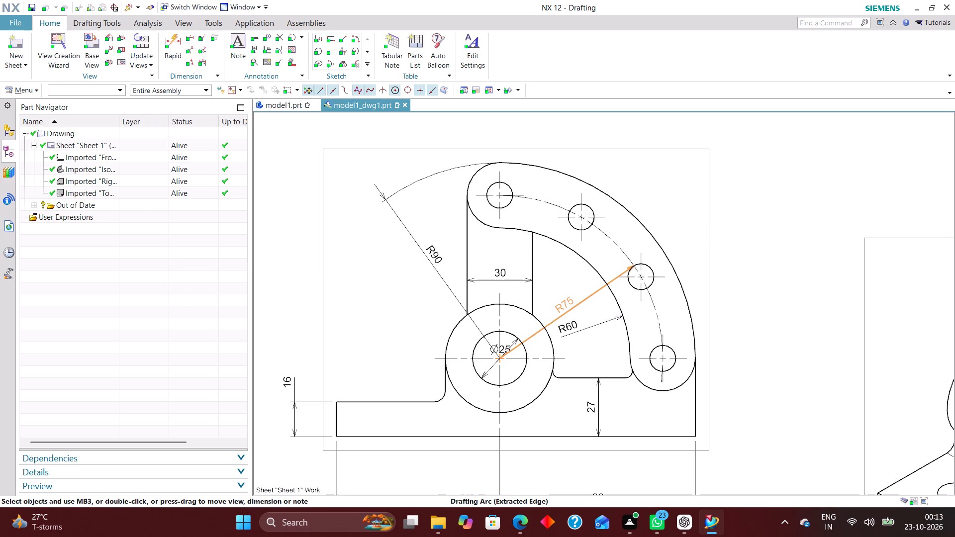
left_click_drag(564, 305, 569, 300)
Move the R60 dimension lower, clear of R75, and extend its leader with Radius to Center.
left_click_drag(600, 324, 606, 341)
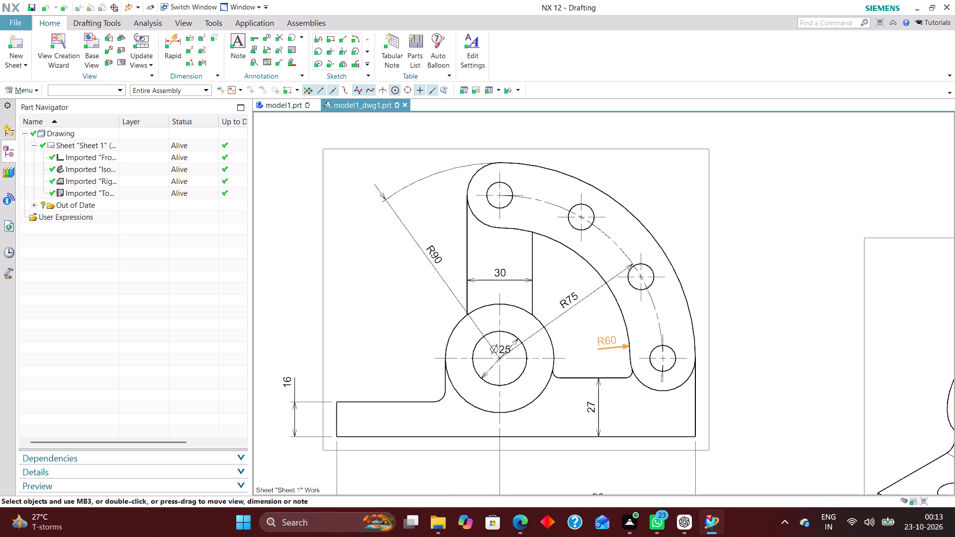
left_click_drag(606, 341, 598, 336)
double_click(596, 338)
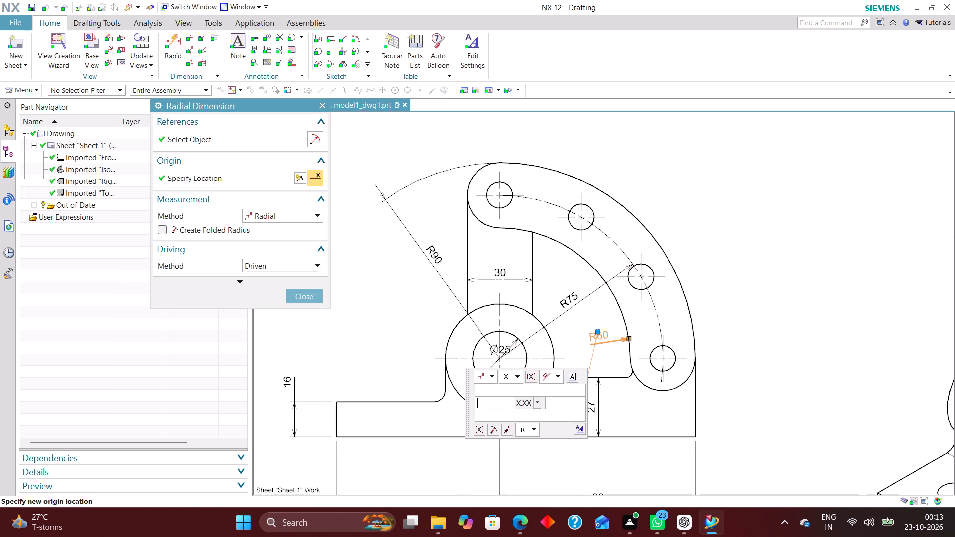
left_click(506, 432)
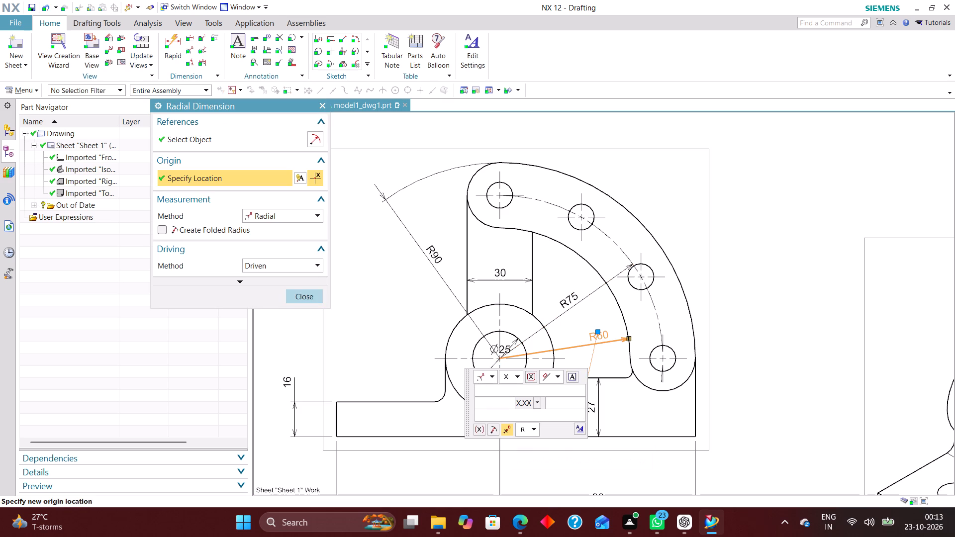
left_click(307, 296)
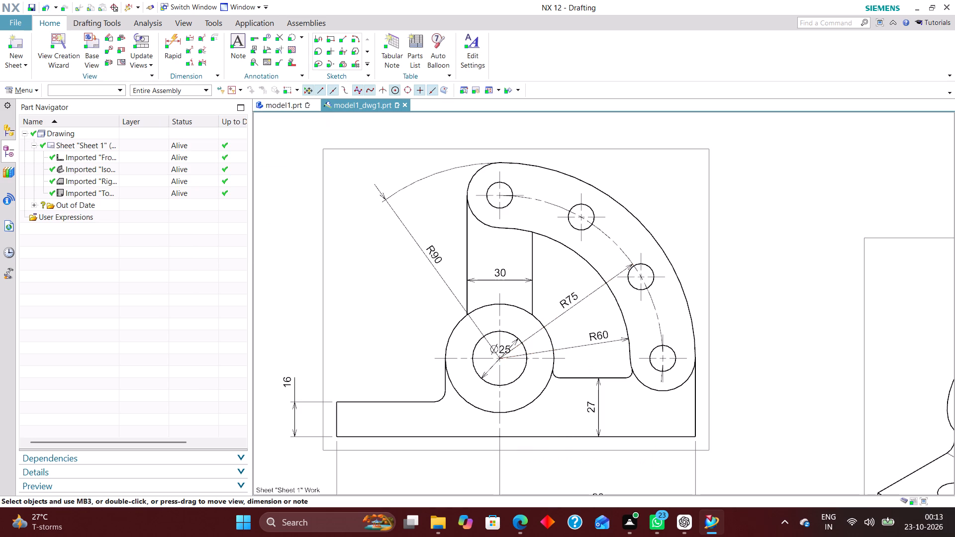
Reposition the R60 dimension between the 30 and R75 dimensions, with its text near the arm's inner arc.
scroll(600, 345, "up", 1)
left_click_drag(589, 345, 599, 311)
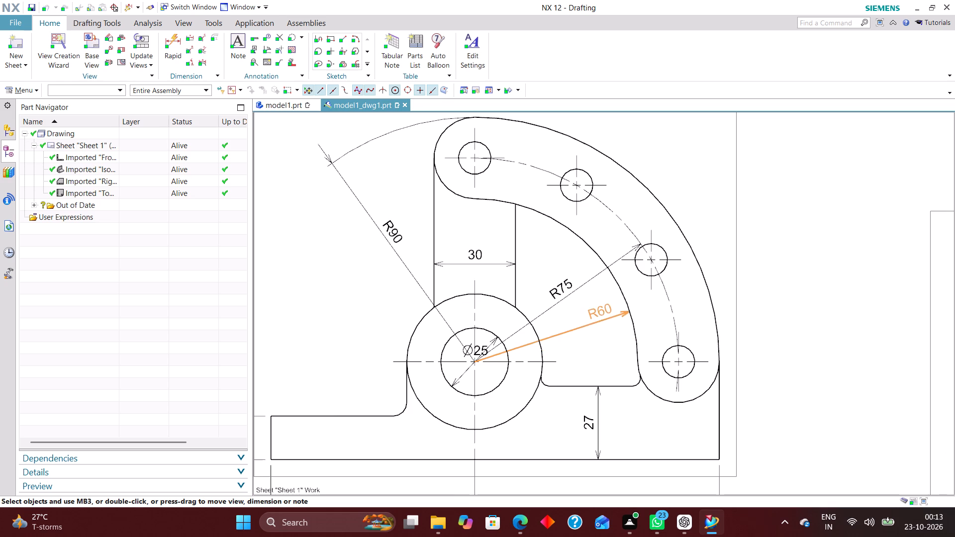
left_click_drag(599, 311, 458, 243)
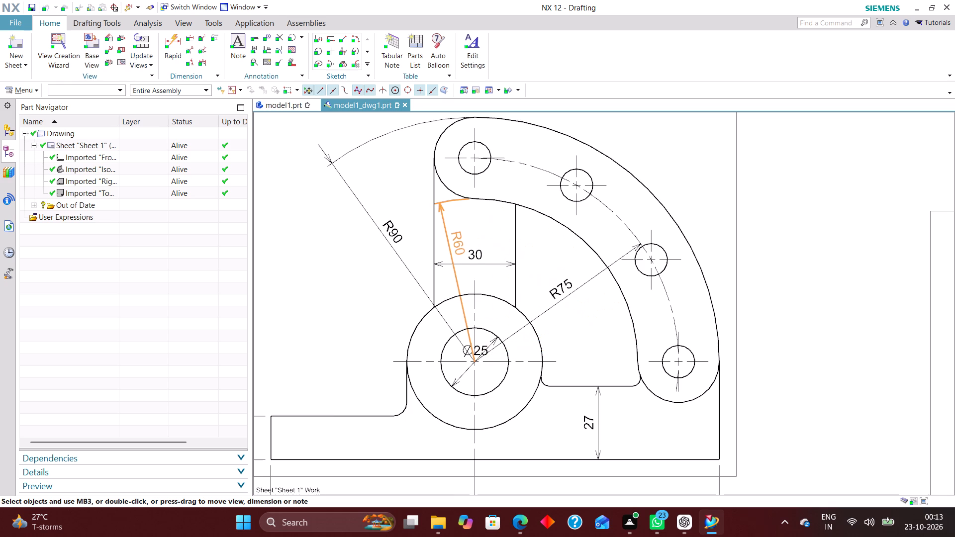
left_click_drag(458, 243, 539, 253)
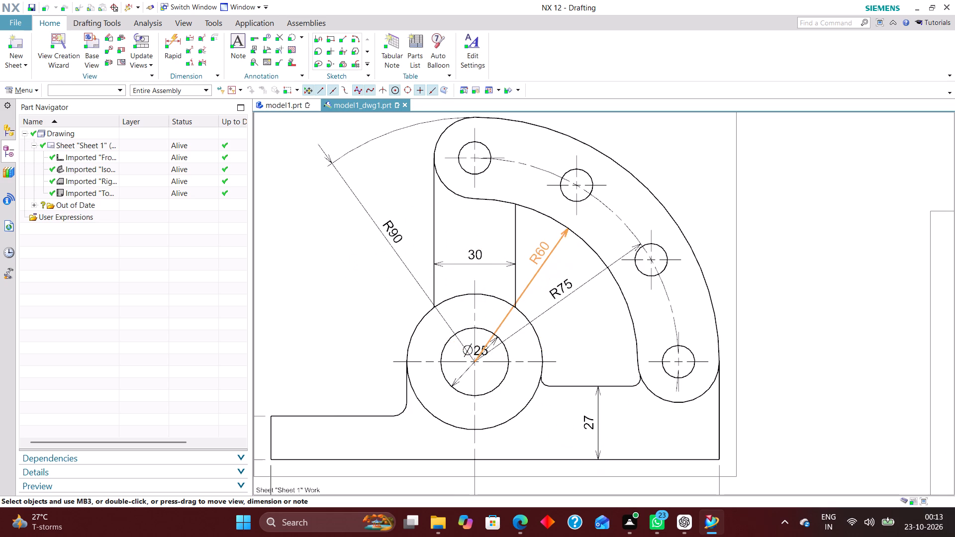
left_click_drag(539, 253, 538, 243)
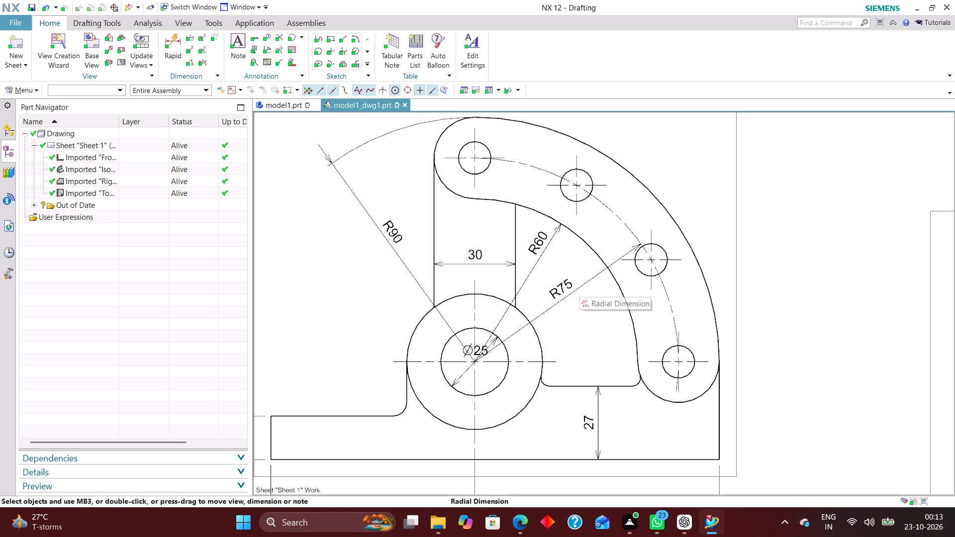
Examine the front view's dimensions and hole centerlines for missing or poorly placed annotations.
scroll(566, 290, "down", 5)
scroll(616, 307, "up", 3)
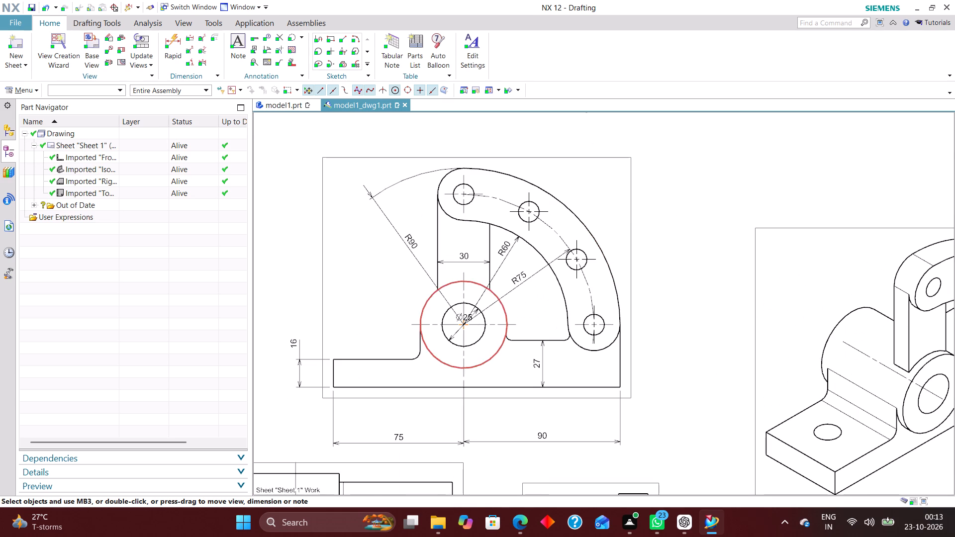
scroll(492, 354, "down", 3)
scroll(500, 258, "up", 4)
scroll(524, 335, "up", 5)
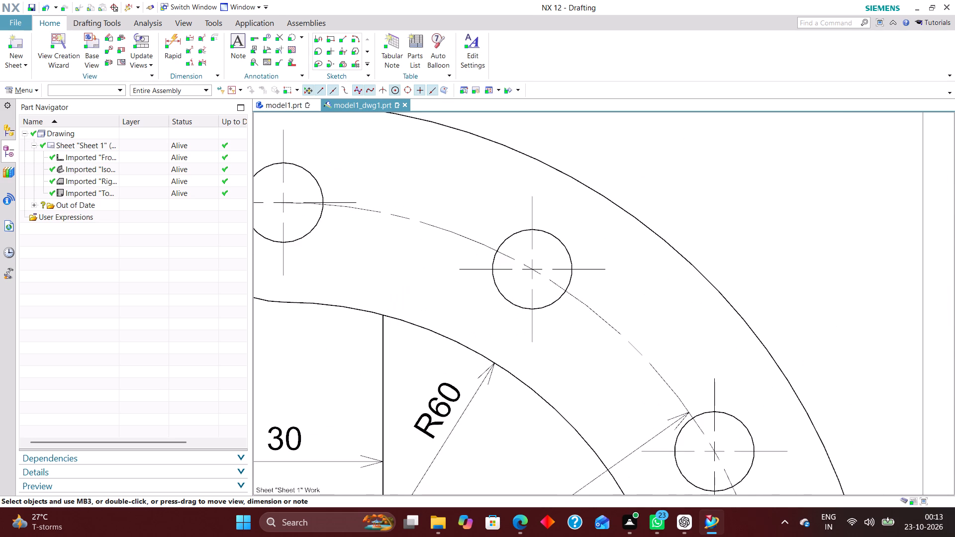
scroll(489, 266, "down", 3)
scroll(446, 233, "down", 3)
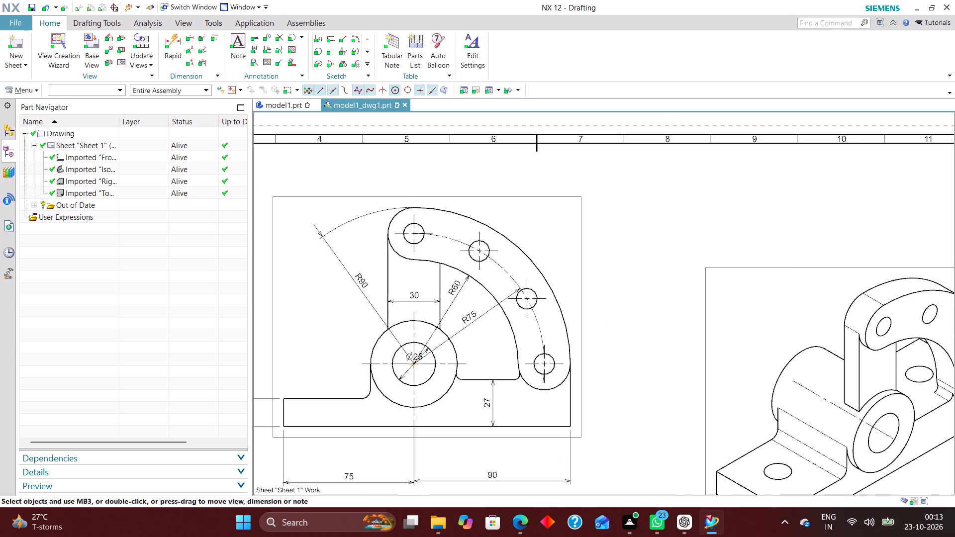
scroll(446, 233, "down", 1)
scroll(465, 253, "up", 3)
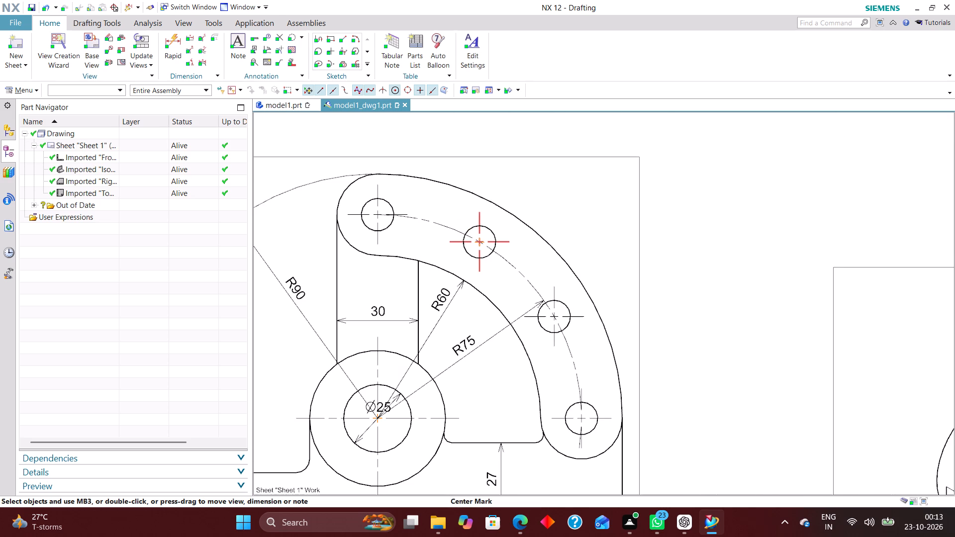
scroll(482, 249, "down", 4)
scroll(455, 369, "up", 2)
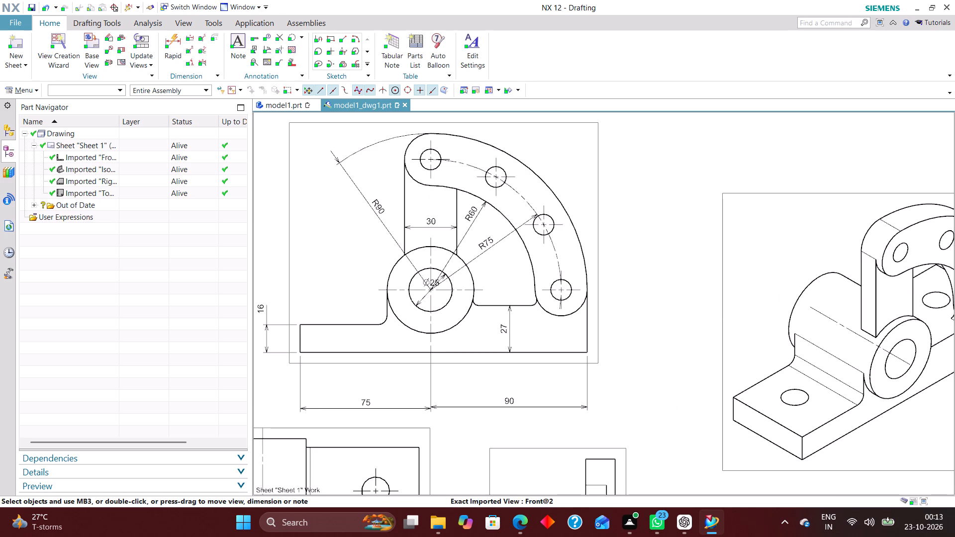
scroll(443, 227, "down", 2)
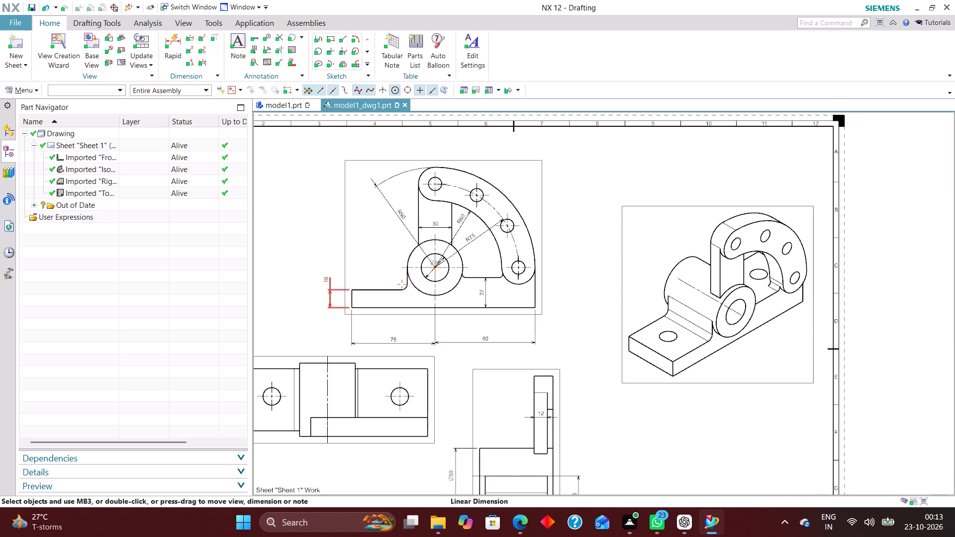
Move the front view's 16 dimension text down between its two extension lines at the base height.
scroll(337, 297, "up", 4)
left_click_drag(312, 253, 314, 296)
Set the arrows of the front view's 16 dimension to Out and nudge its text between the extension lines.
double_click(314, 294)
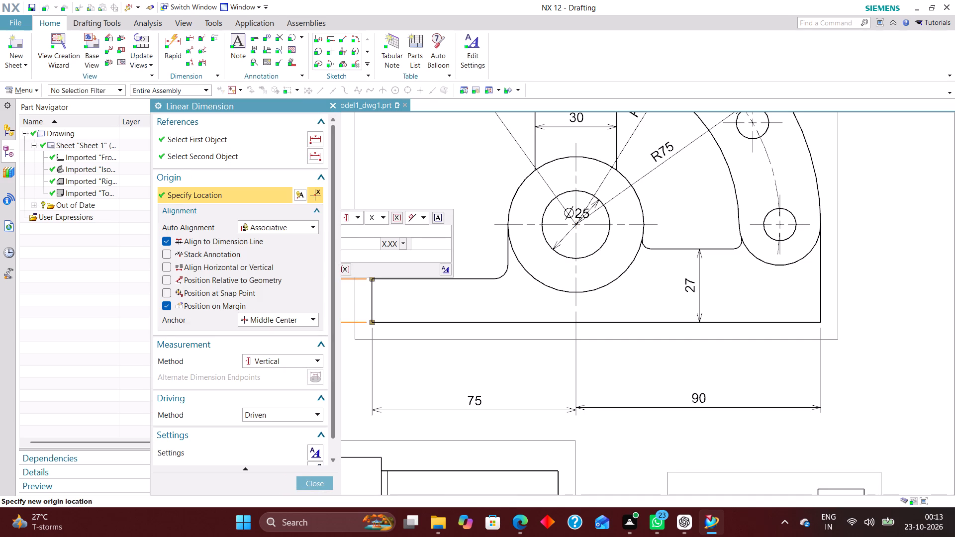
left_click_drag(281, 104, 220, 104)
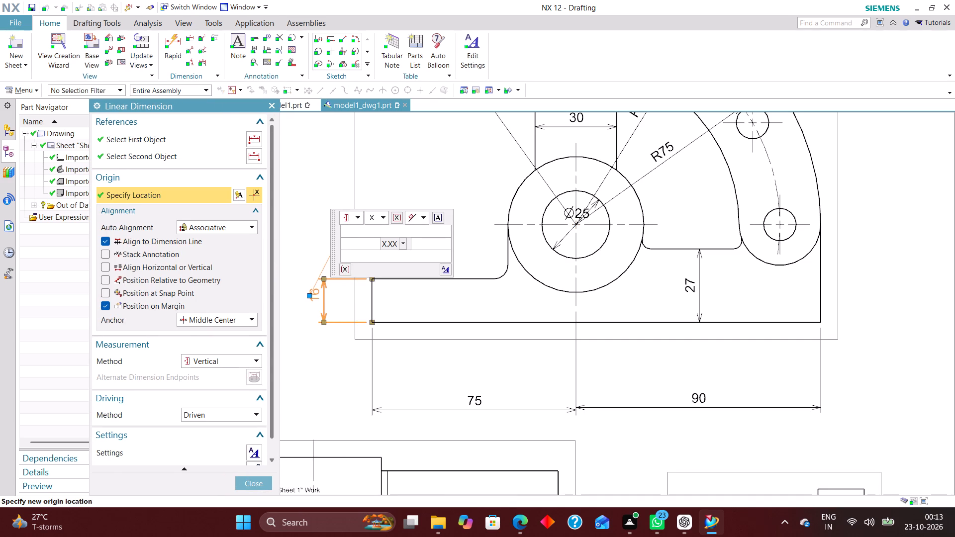
left_click(371, 320)
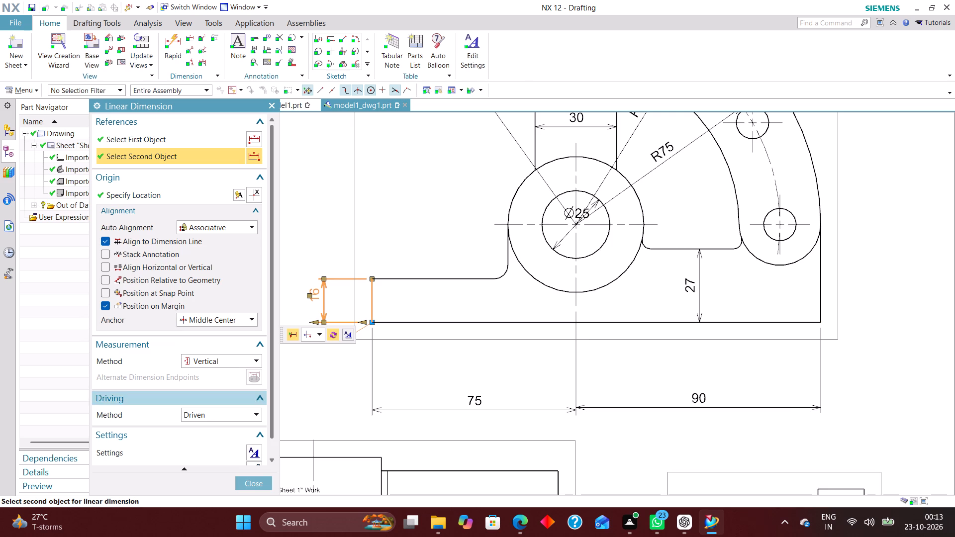
left_click(259, 480)
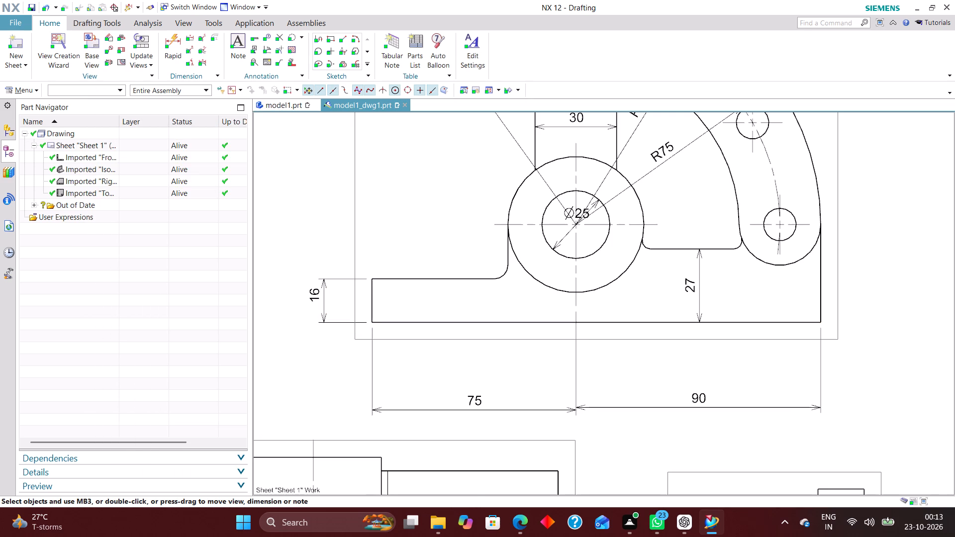
double_click(322, 303)
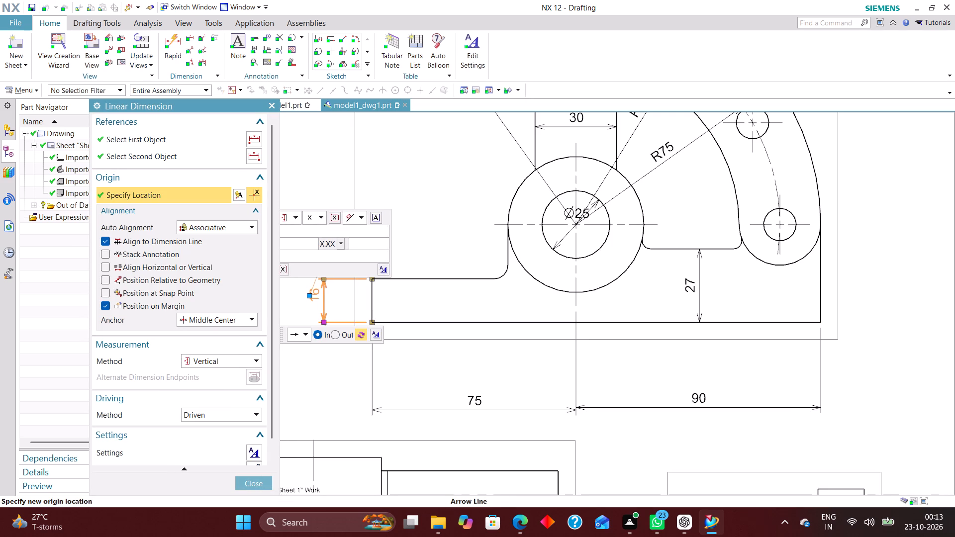
left_click(322, 320)
left_click(334, 333)
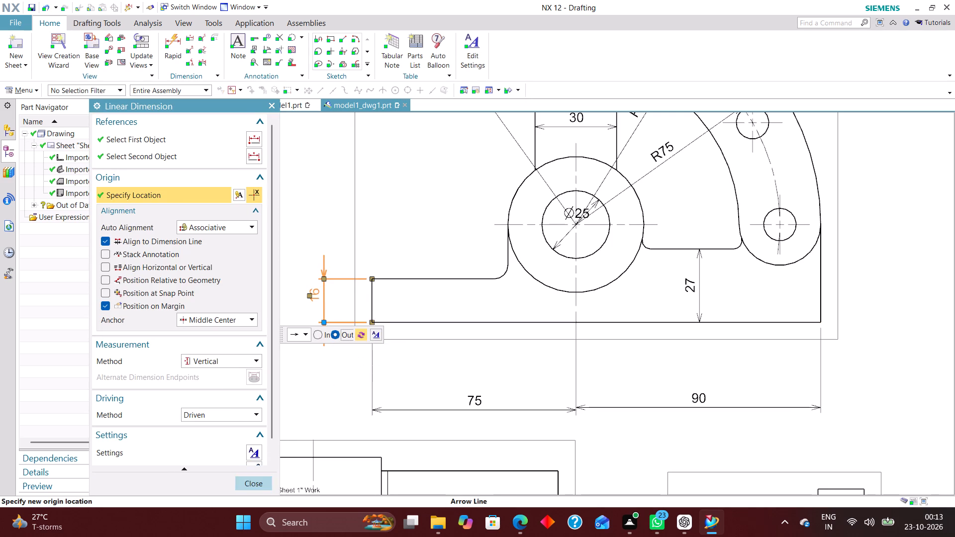
left_click(249, 476)
scroll(373, 264, "down", 2)
scroll(327, 293, "up", 4)
left_click_drag(350, 271, 355, 276)
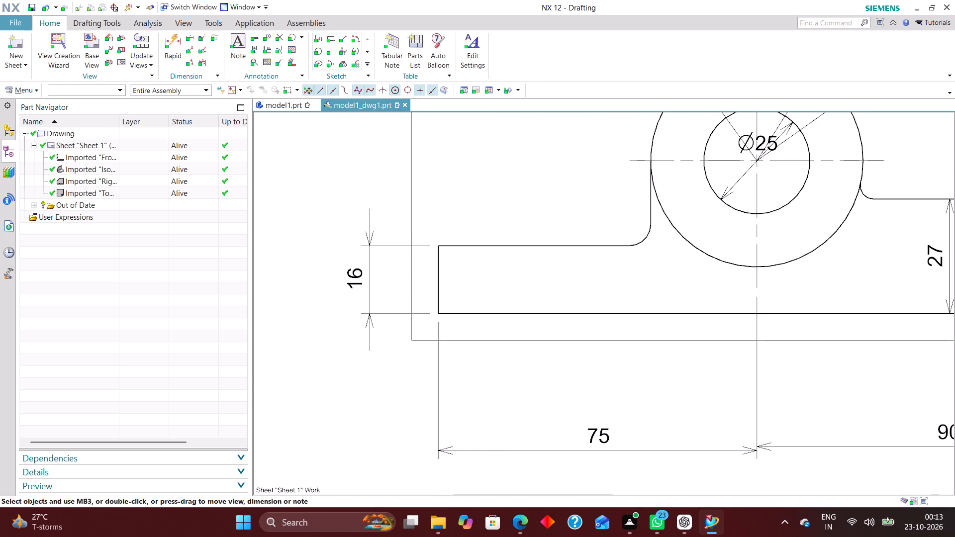
Using Rapid Dimension with the Inferred method, dimension the top view's left hole horizontally from the left edge, placed above the view.
scroll(411, 297, "down", 7)
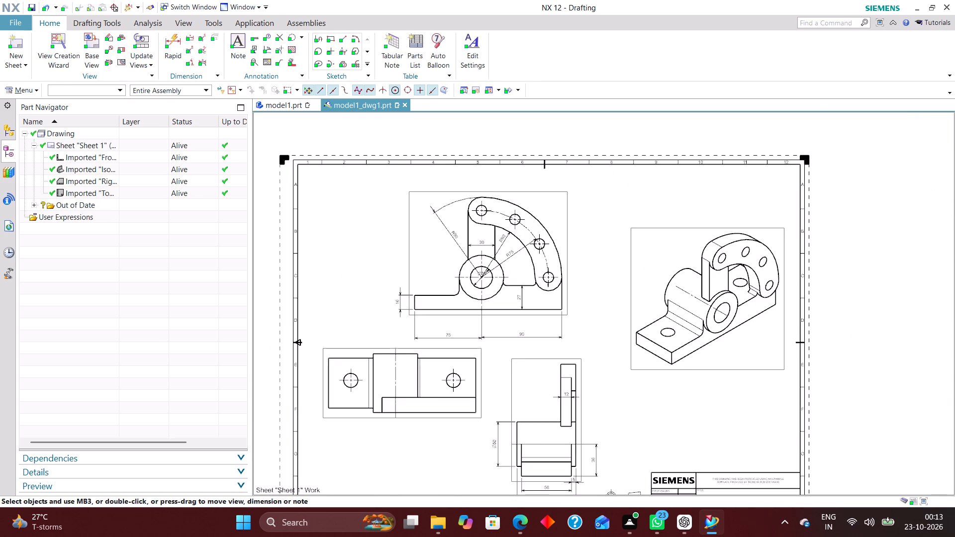
scroll(433, 344, "down", 1)
scroll(432, 348, "up", 3)
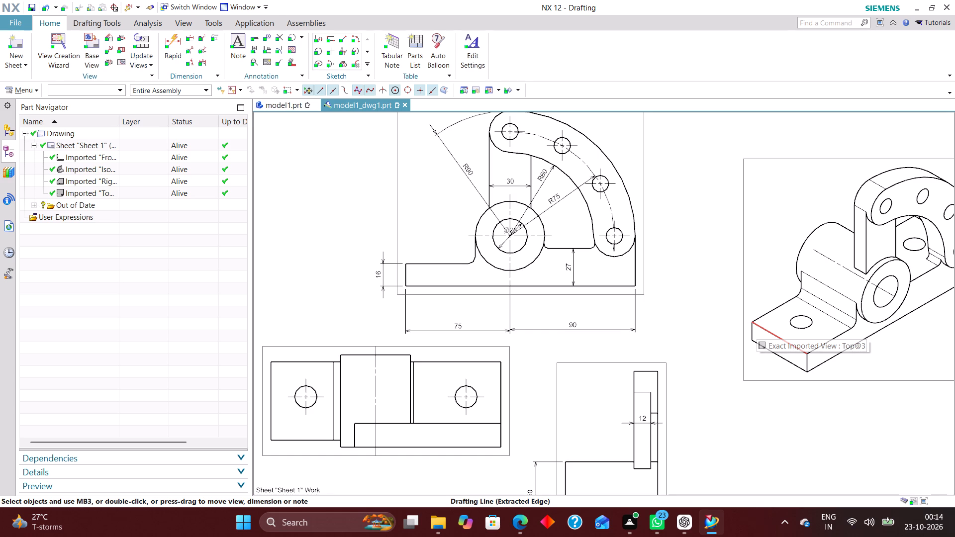
scroll(595, 333, "down", 3)
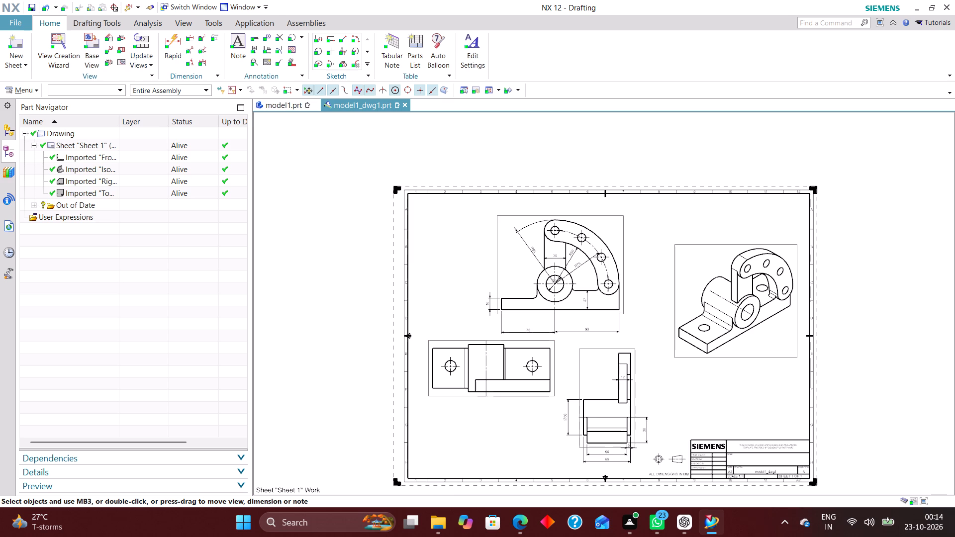
scroll(463, 423, "up", 2)
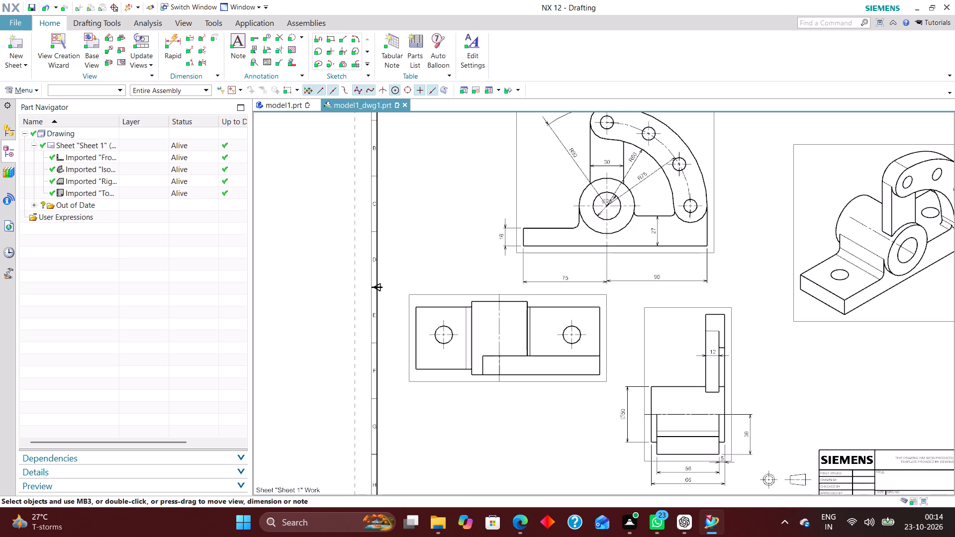
left_click(172, 38)
scroll(449, 351, "up", 3)
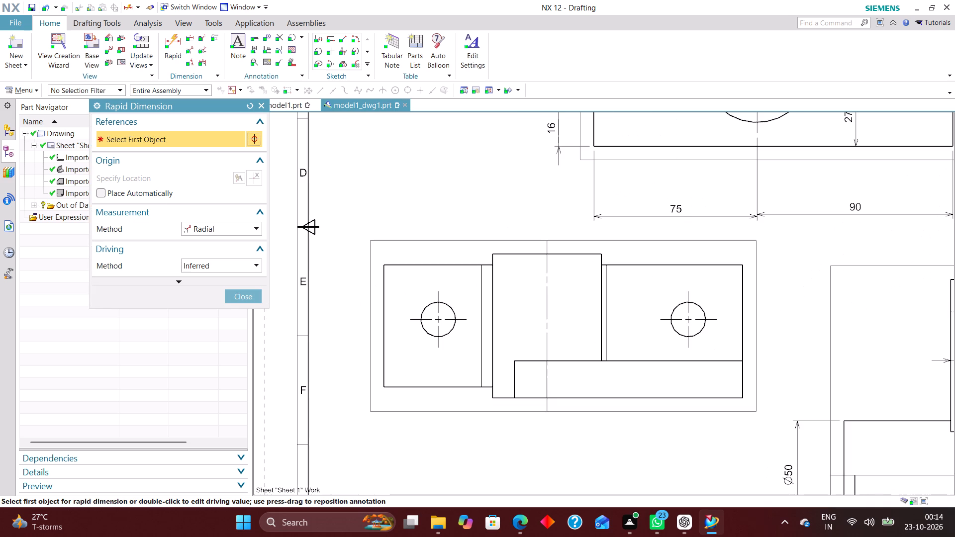
left_click(225, 227)
left_click(225, 239)
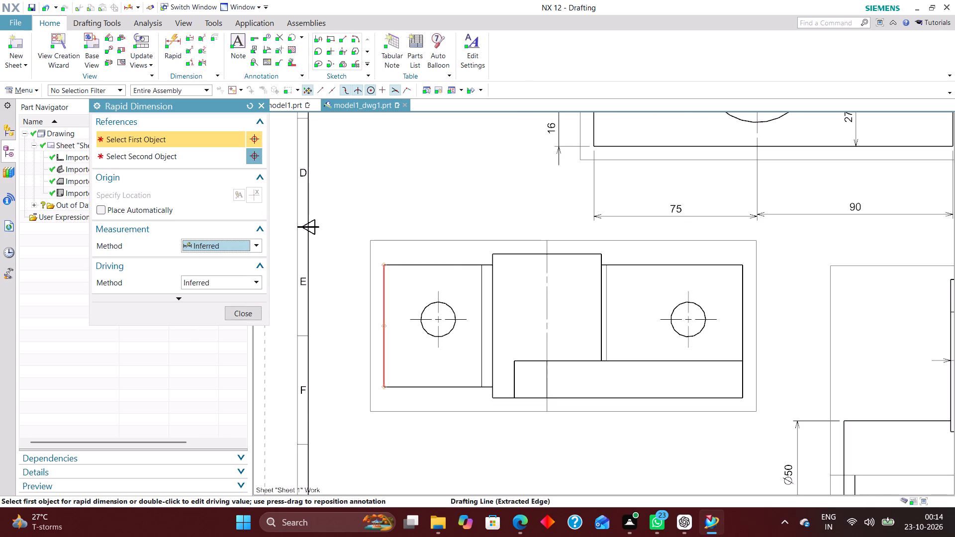
left_click(380, 317)
left_click(439, 297)
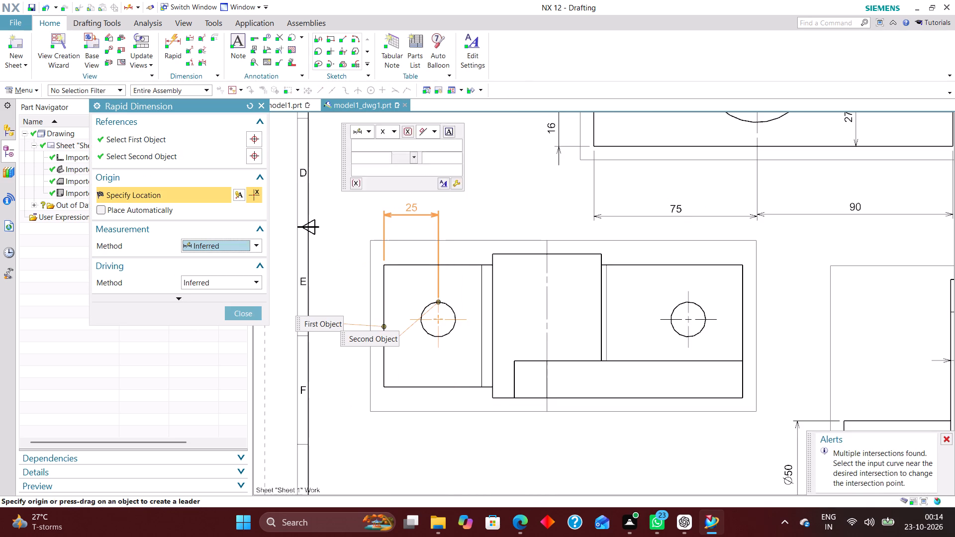
left_click(409, 215)
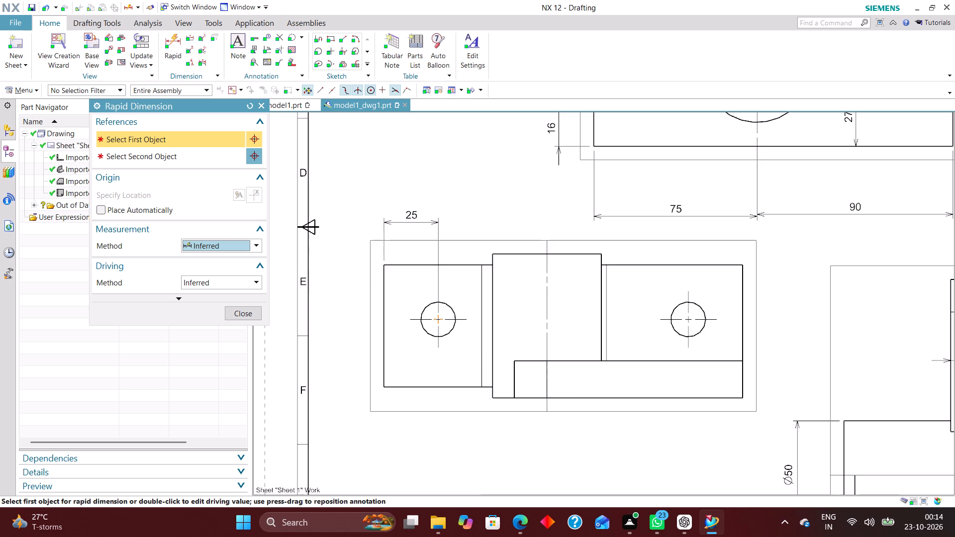
Dimension the vertical distance from the top view's upper edge to the left hole's center, placed outside the left edge.
left_click(460, 264)
left_click(449, 320)
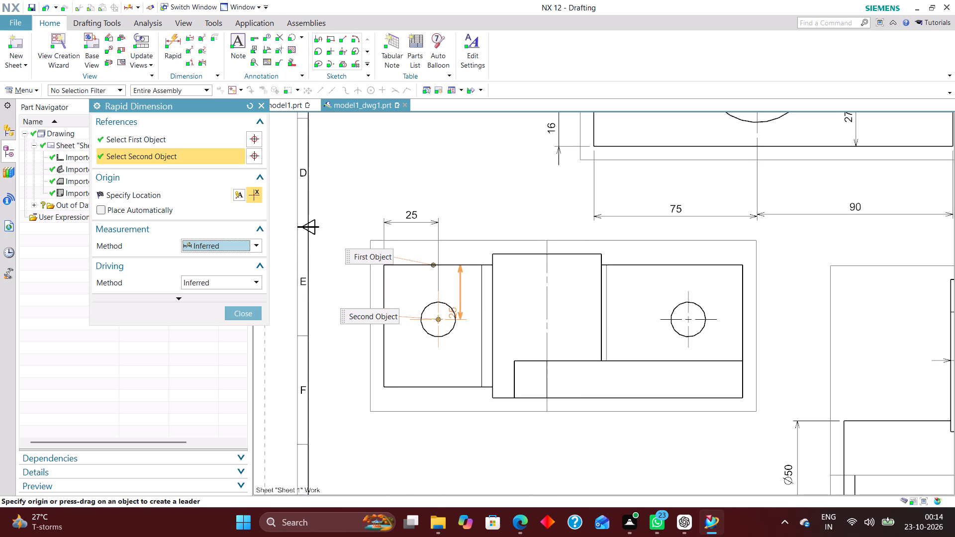
left_click(337, 291)
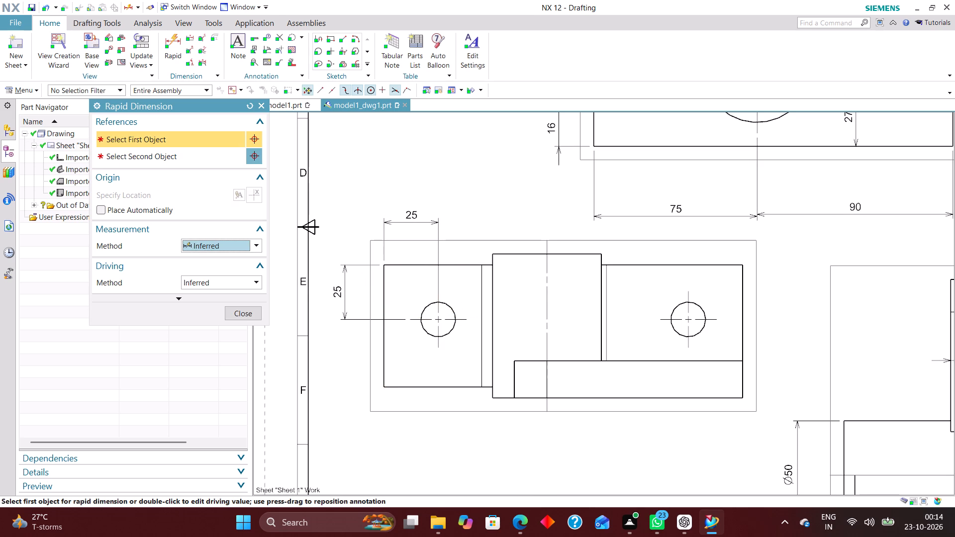
Dimension the horizontal distance from the top view's right hole to the right edge, placed above the view.
left_click(687, 294)
left_click(742, 312)
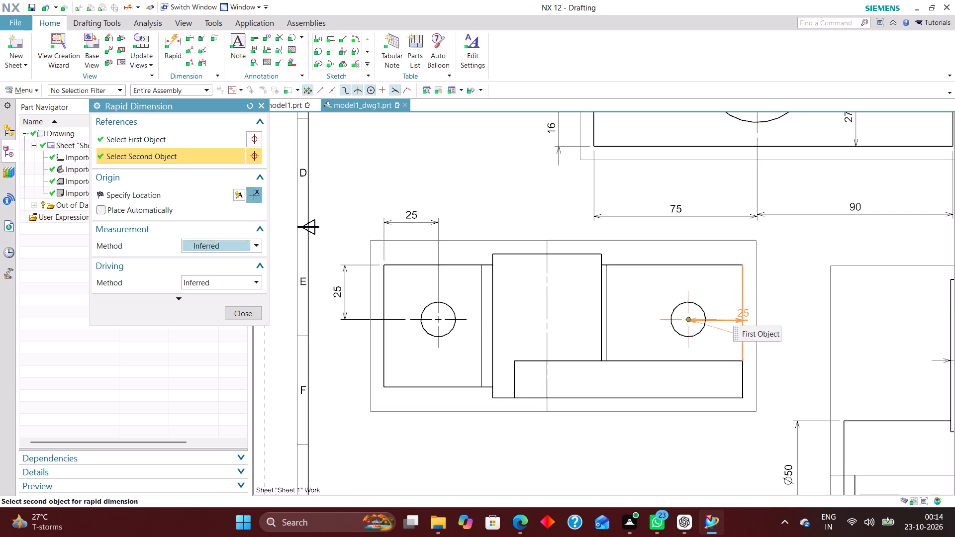
left_click(719, 231)
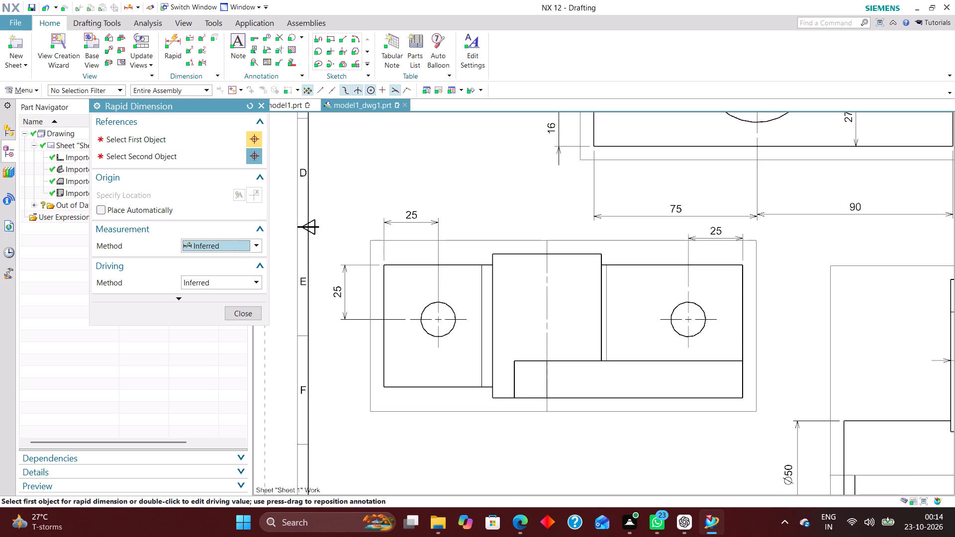
Dimension the depth of the top view's lower arm strip between its right-hand corners, placed outside the right edge.
left_click(745, 398)
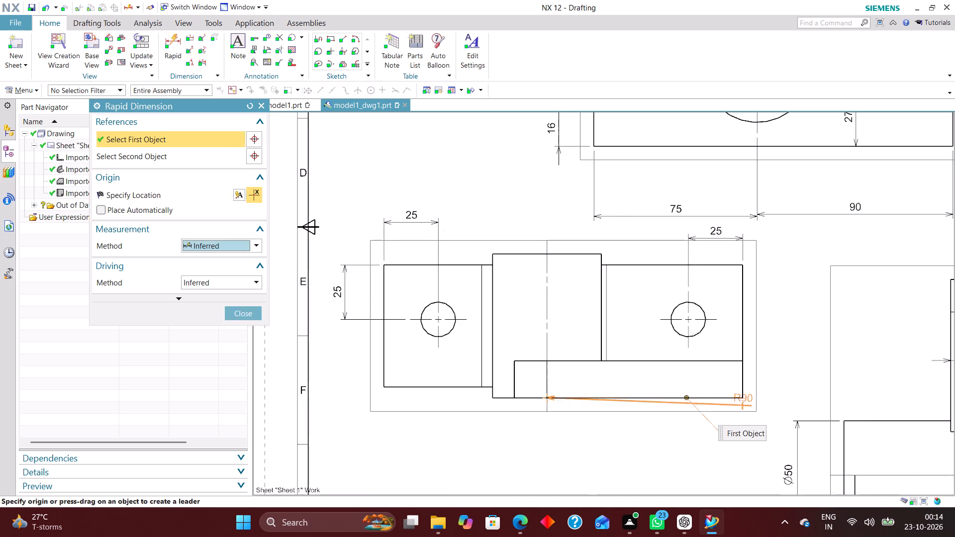
left_click(744, 360)
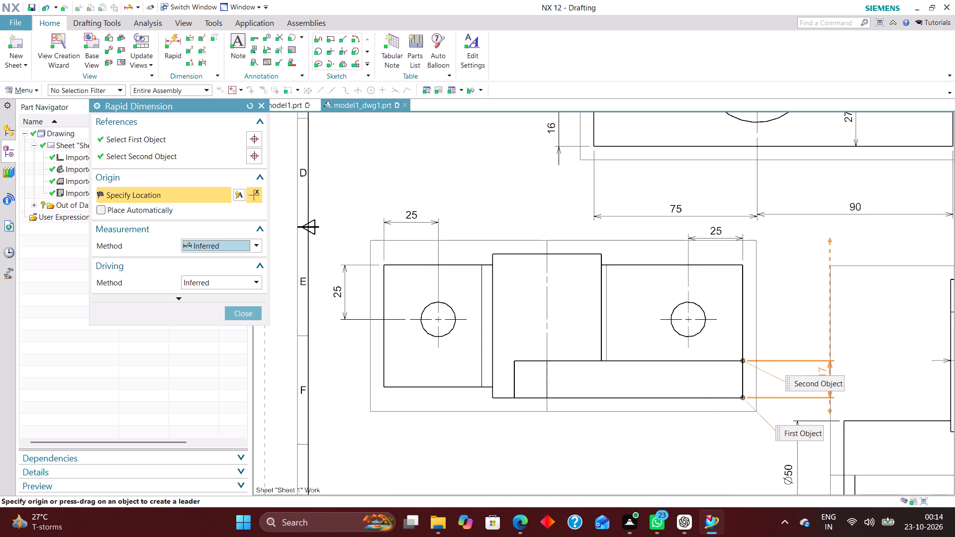
scroll(789, 373, "up", 5)
left_click(761, 391)
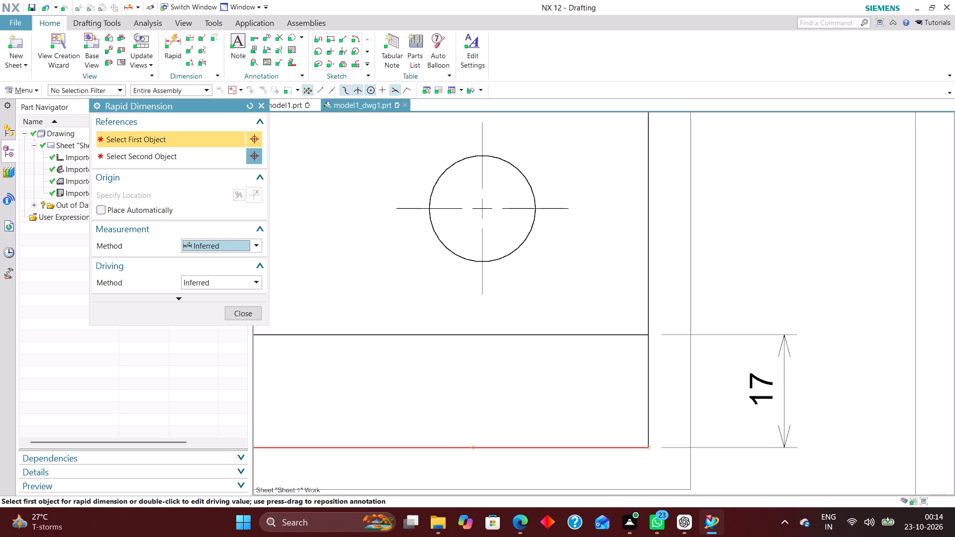
Add a Diametral dimension to the top view's left hole, with its text below and to the right of the hole.
scroll(567, 434, "down", 7)
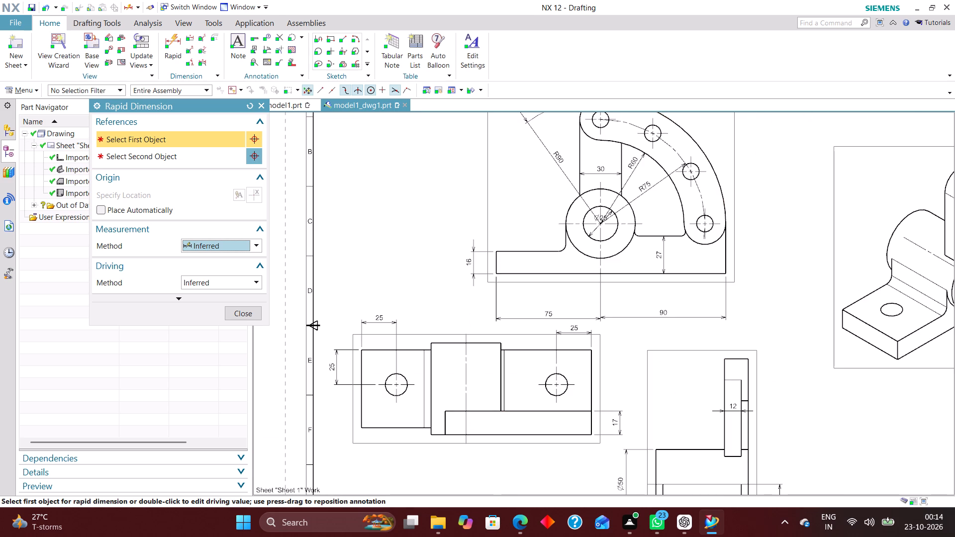
left_click(260, 245)
left_click(224, 343)
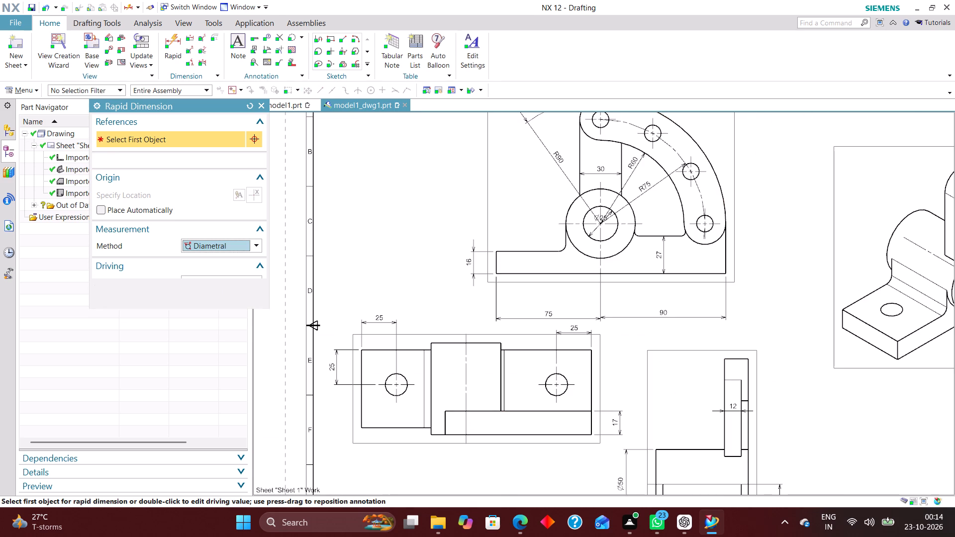
scroll(368, 371, "up", 4)
left_click(415, 377)
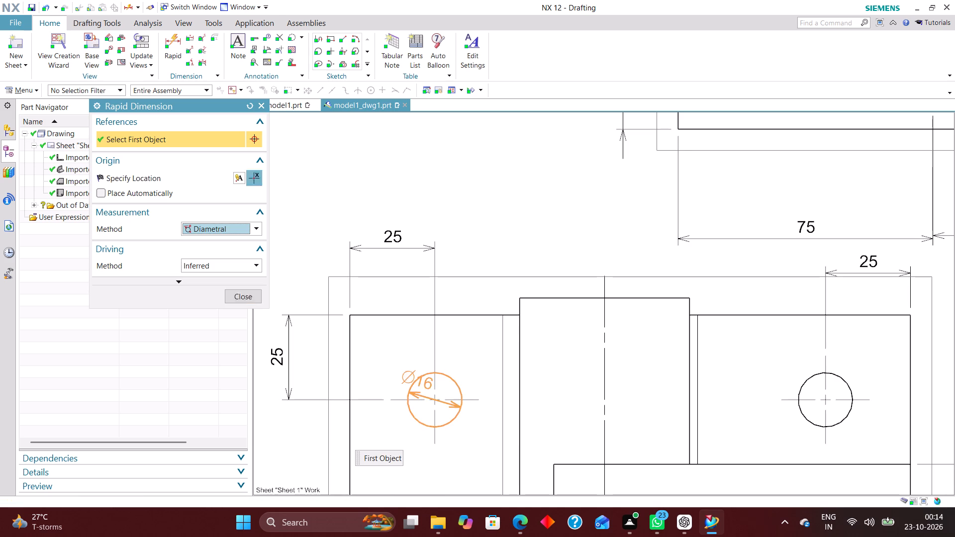
left_click(473, 453)
Finish dimensioning and examine the whole sheet for missing or poorly placed dimensions in all the views.
scroll(376, 363, "down", 5)
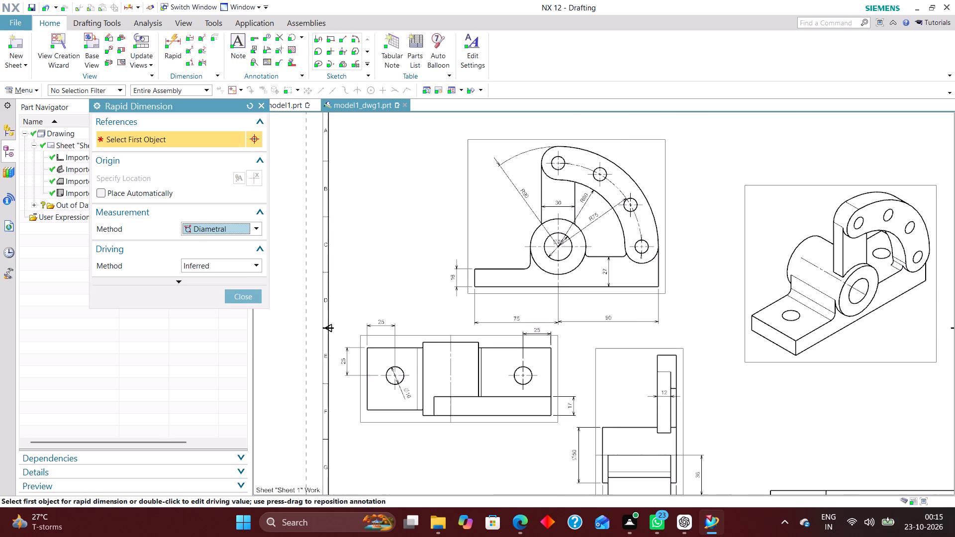
scroll(373, 364, "down", 4)
scroll(391, 376, "up", 3)
right_click_drag(608, 294, 567, 380)
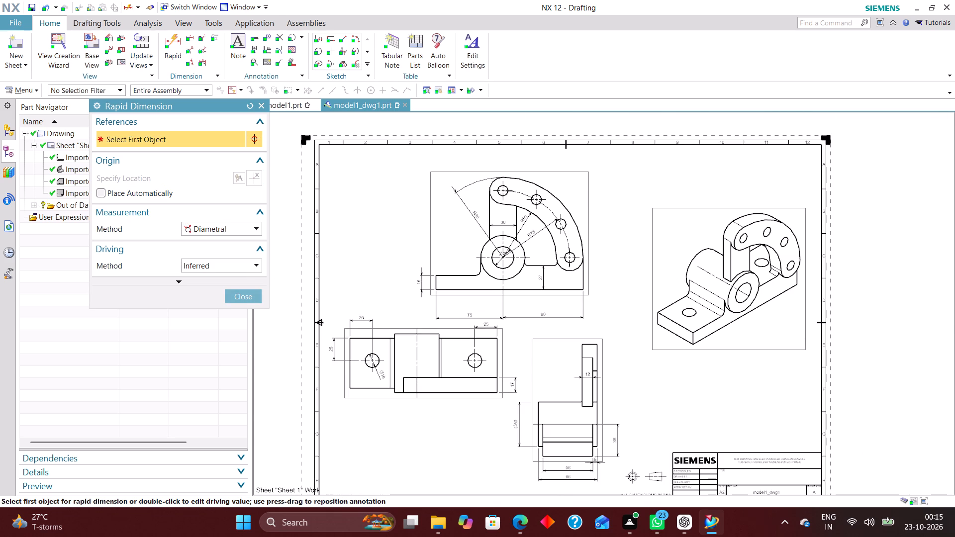
right_click_drag(567, 380, 506, 415)
right_click_drag(616, 332, 573, 345)
left_click(241, 295)
scroll(517, 274, "down", 8)
scroll(484, 323, "down", 2)
right_click_drag(617, 317, 573, 382)
right_click_drag(598, 318, 598, 318)
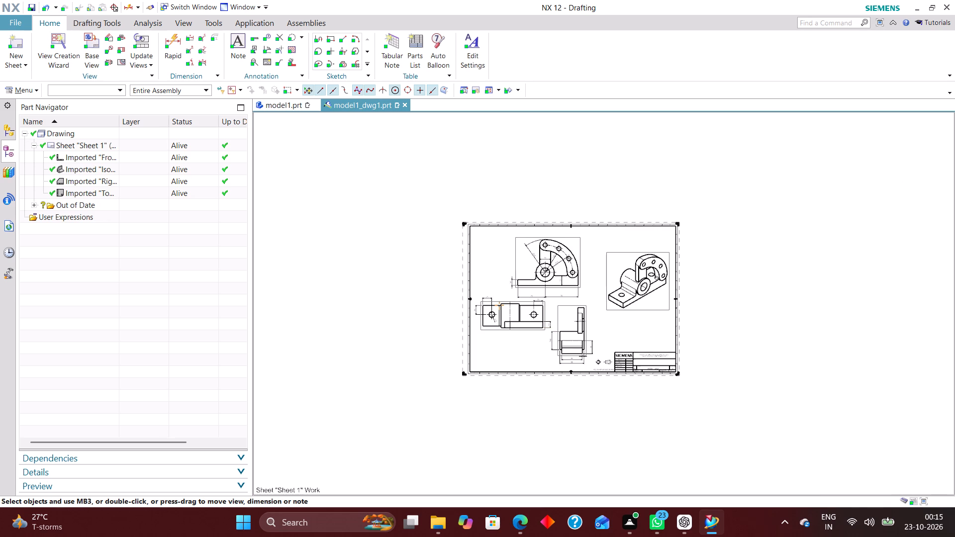
right_click_drag(598, 318, 557, 360)
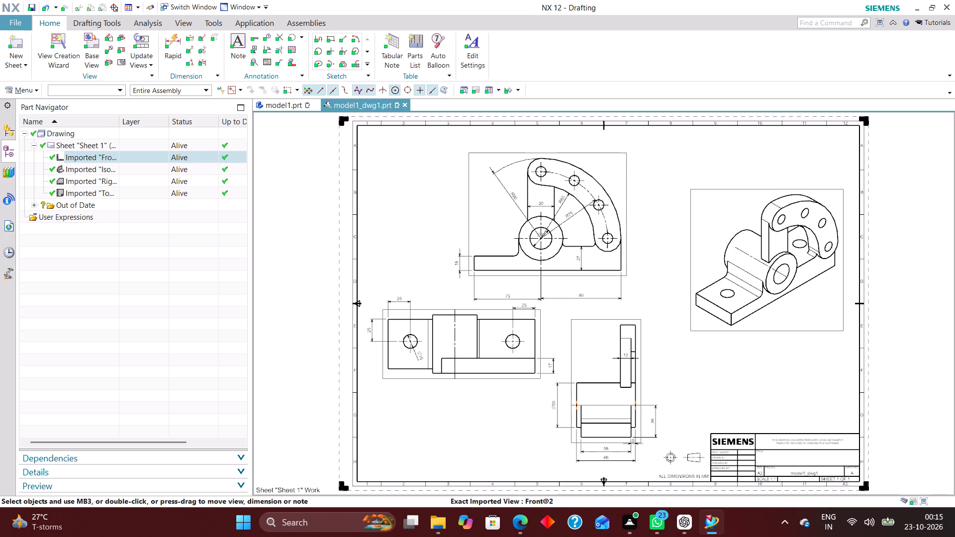
Move the front view's Ø25 bore dimension outside the hub, with its text up and to the left above the base.
scroll(542, 250, "up", 4)
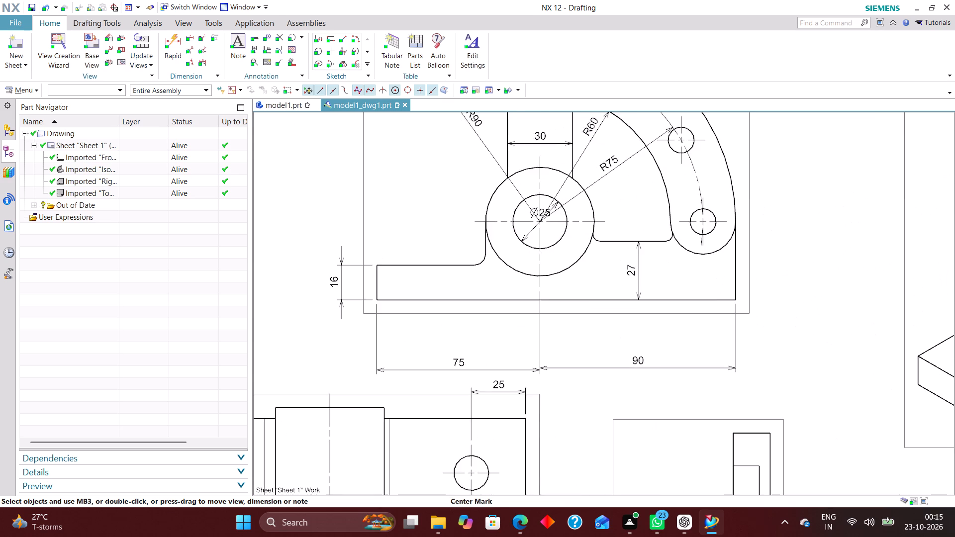
scroll(542, 250, "down", 2)
left_click_drag(550, 222, 450, 198)
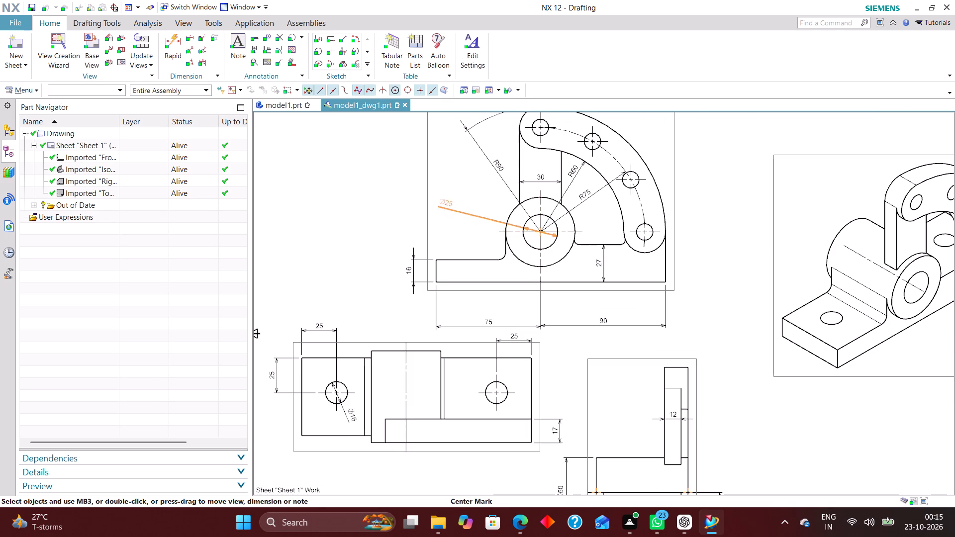
left_click_drag(450, 198, 475, 203)
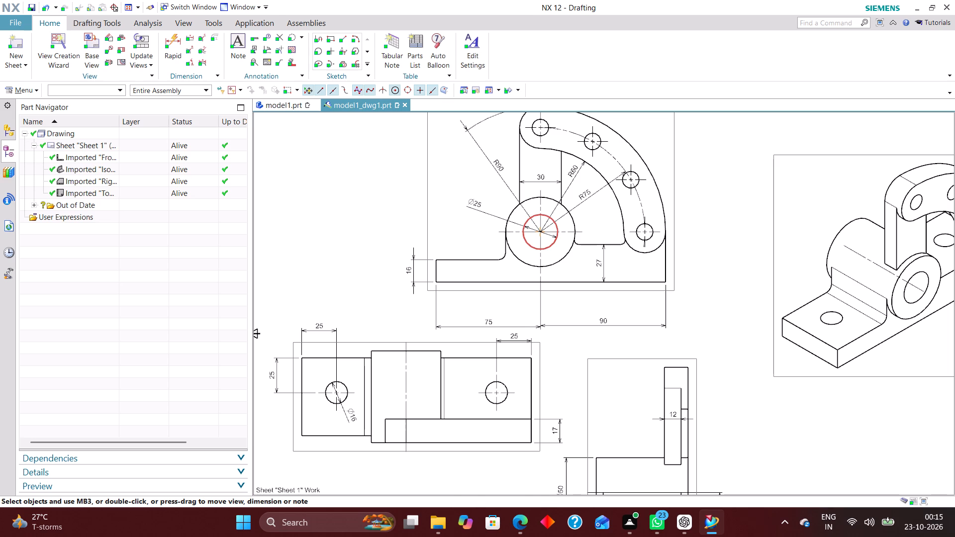
Set the front view's Ø25 bore dimension to Horizontal Text orientation with the Text above Stub position.
double_click(471, 201)
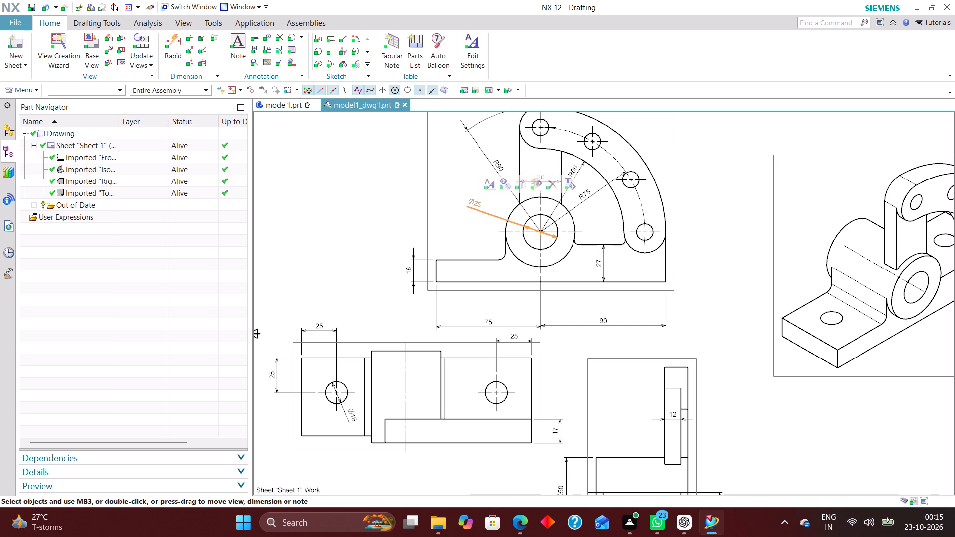
left_click(454, 239)
left_click(441, 192)
double_click(469, 207)
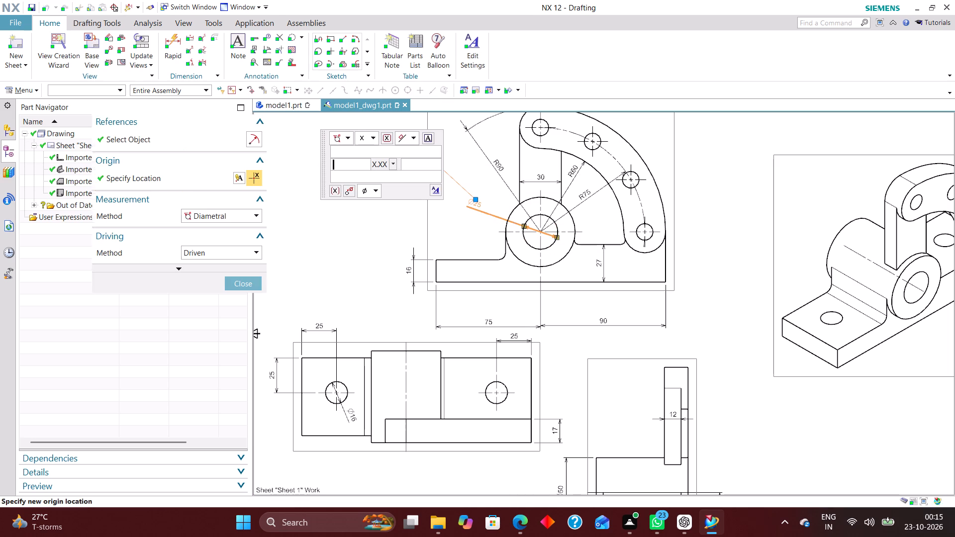
left_click(439, 191)
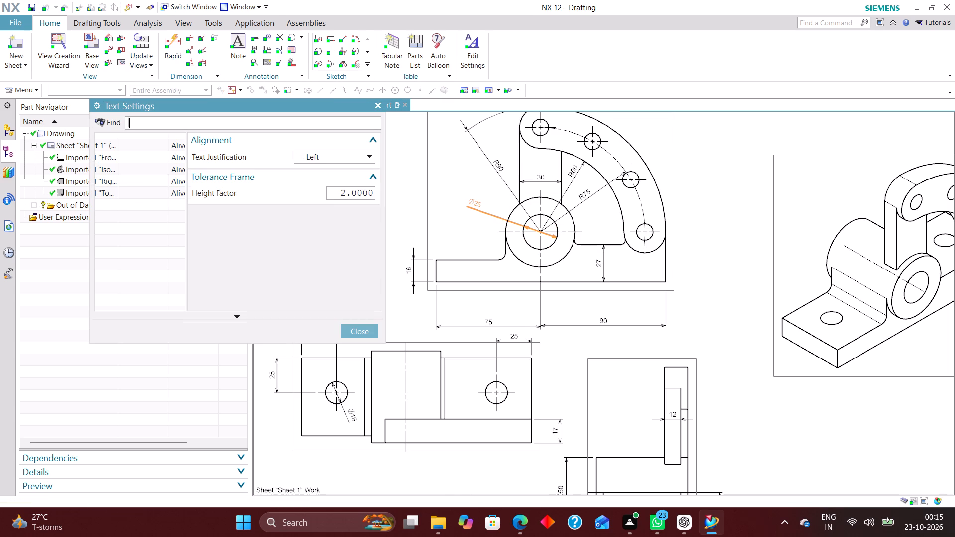
left_click(133, 198)
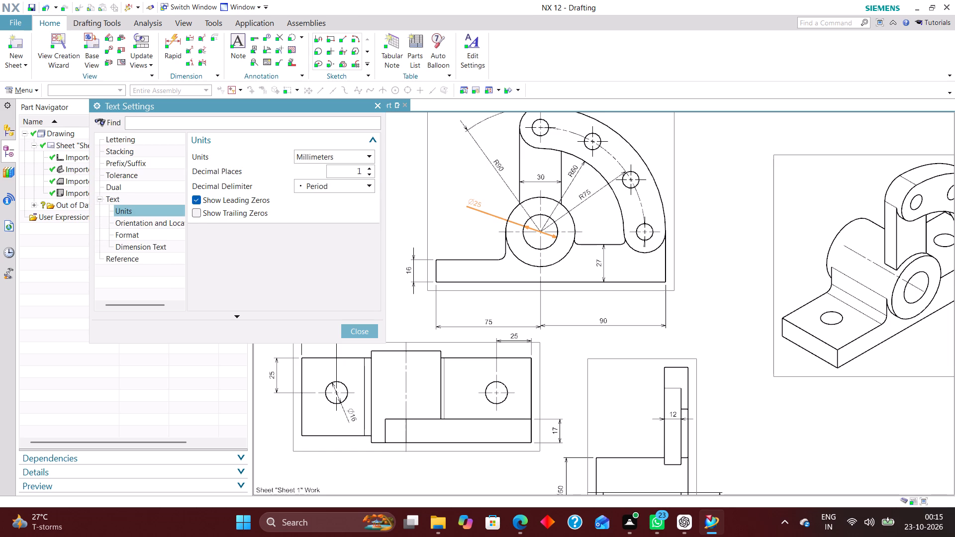
left_click(144, 219)
left_click(366, 152)
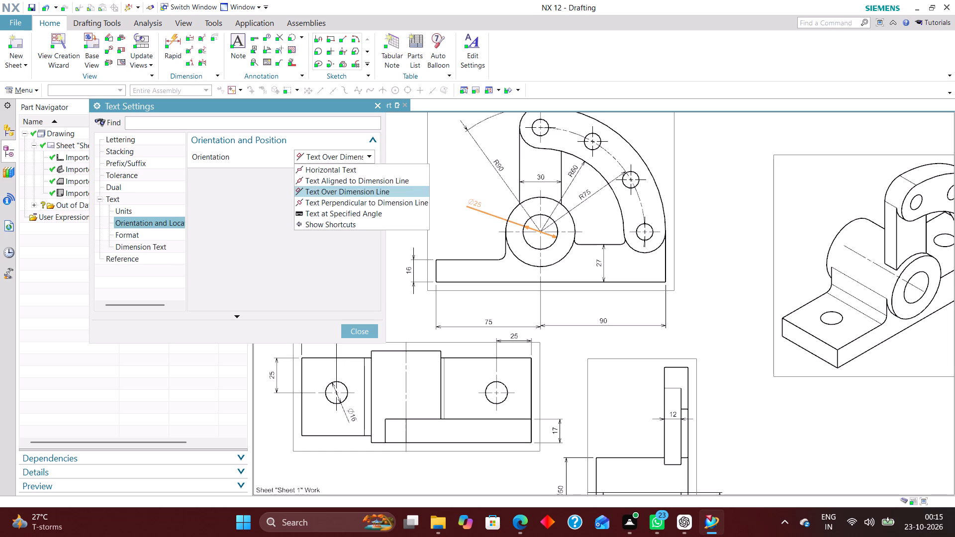
left_click(339, 168)
left_click(355, 172)
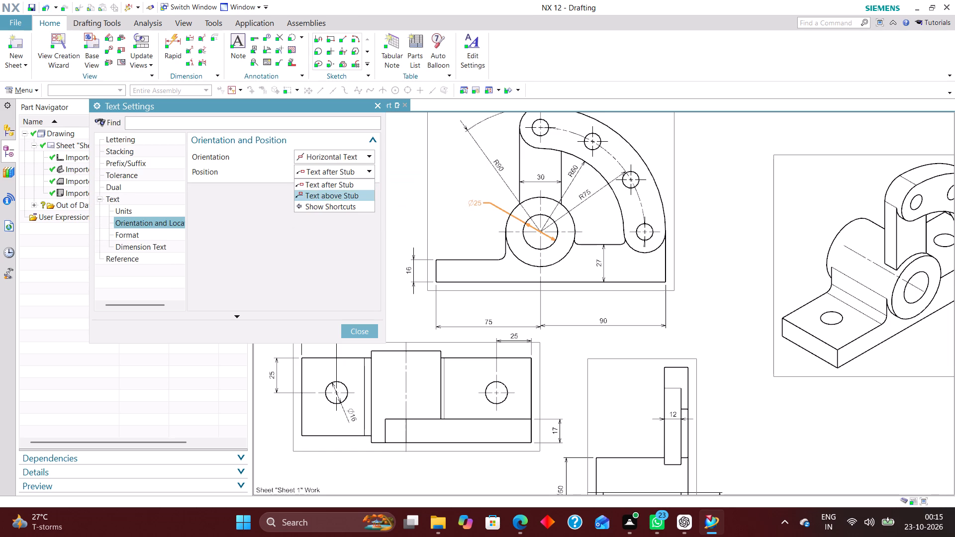
left_click(341, 195)
left_click(358, 330)
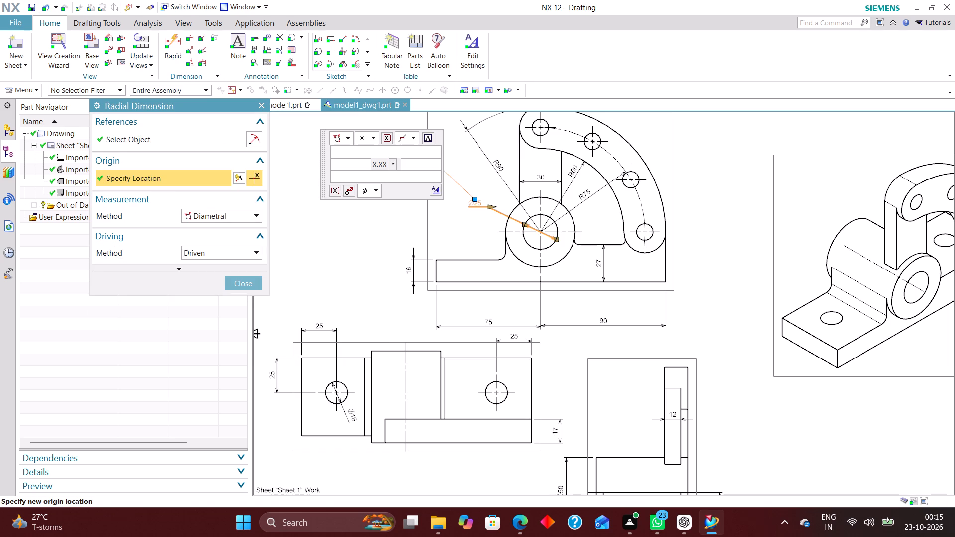
left_click(241, 282)
Show the isometric view's label below the view, with the view label type set to Name.
scroll(411, 182, "down", 2)
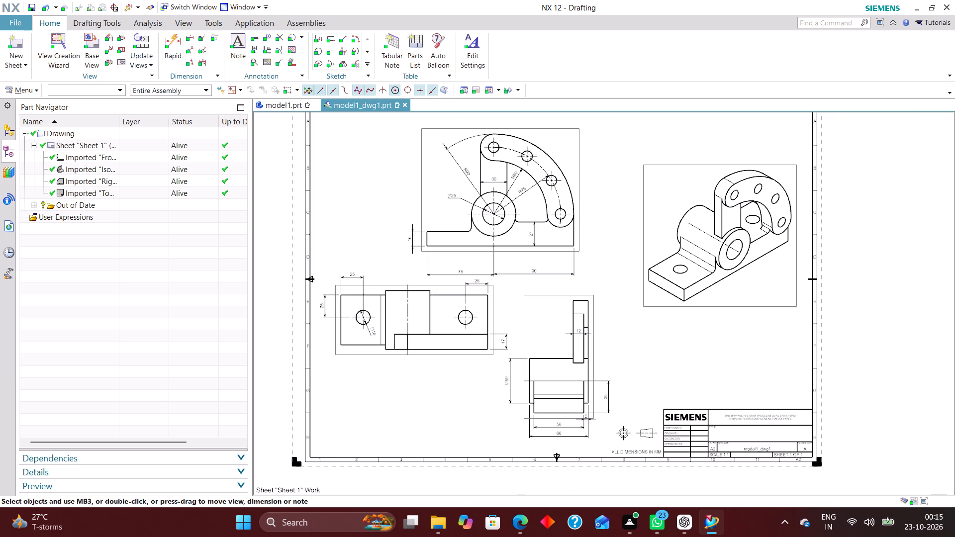
right_click(720, 303)
left_click(750, 76)
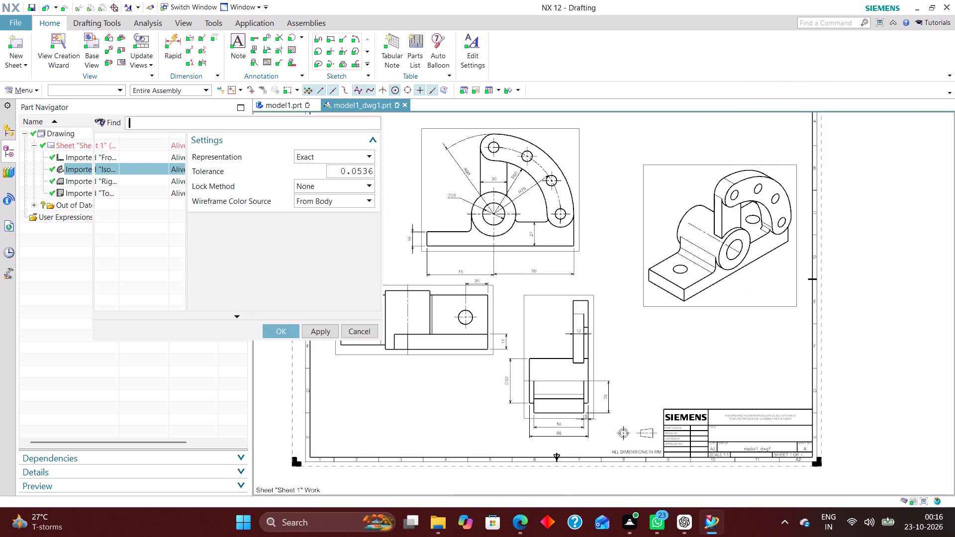
scroll(133, 271, "down", 2)
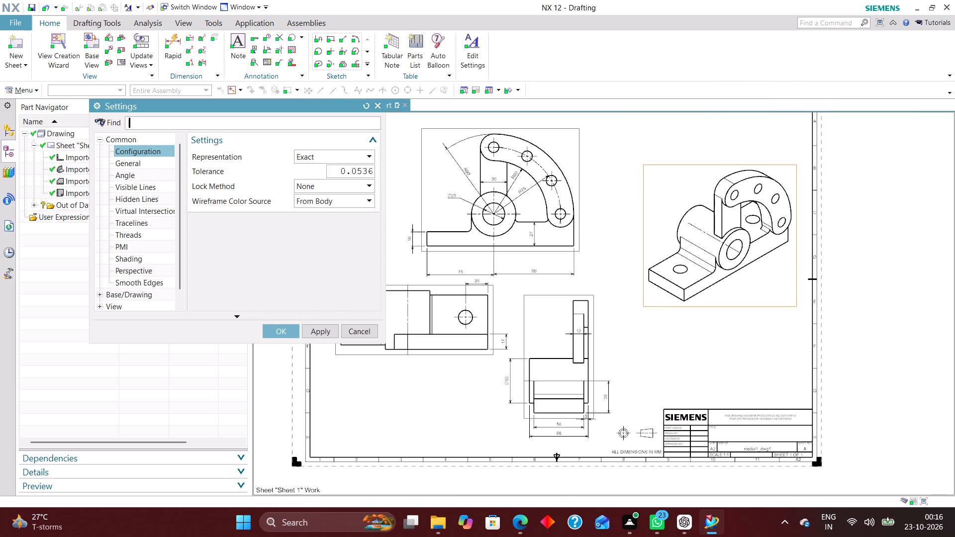
left_click(139, 283)
left_click(249, 152)
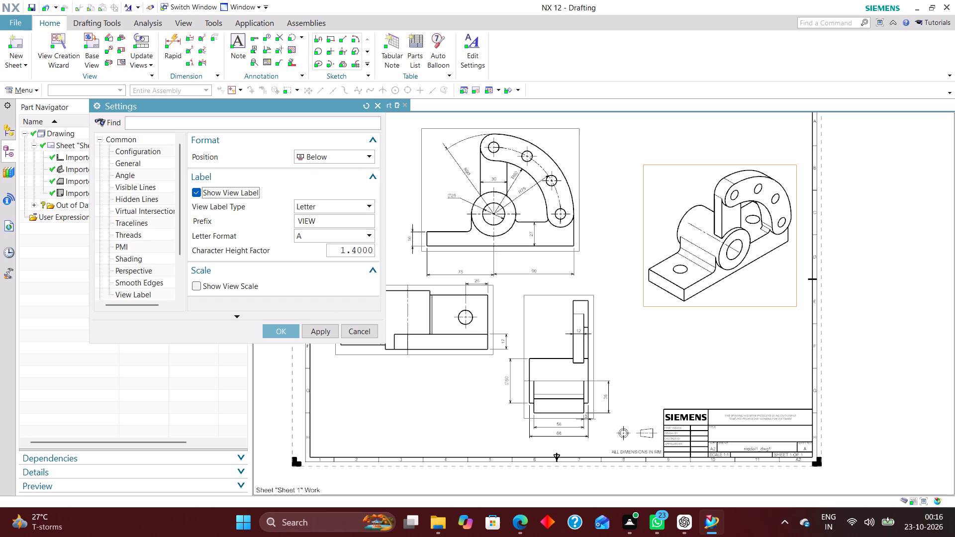
left_click(326, 203)
left_click(315, 218)
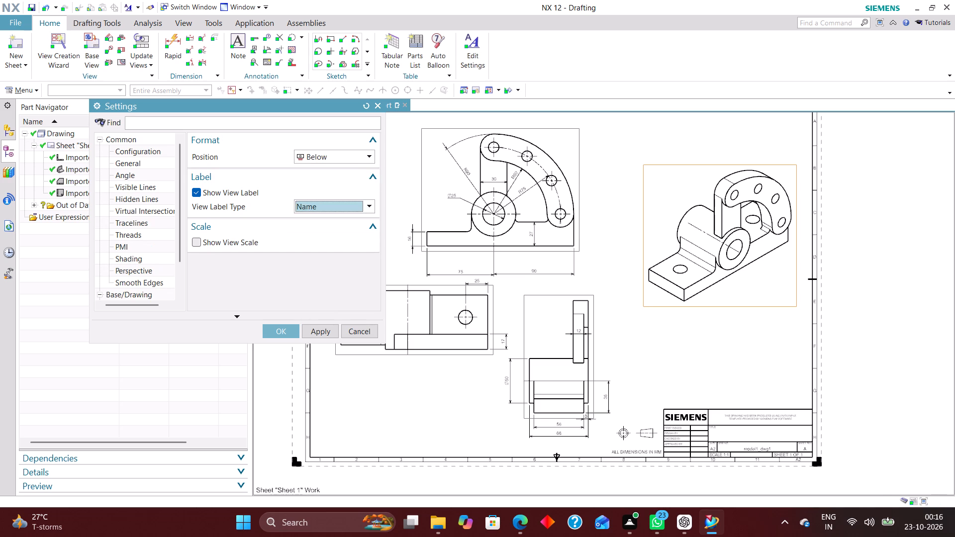
left_click(281, 331)
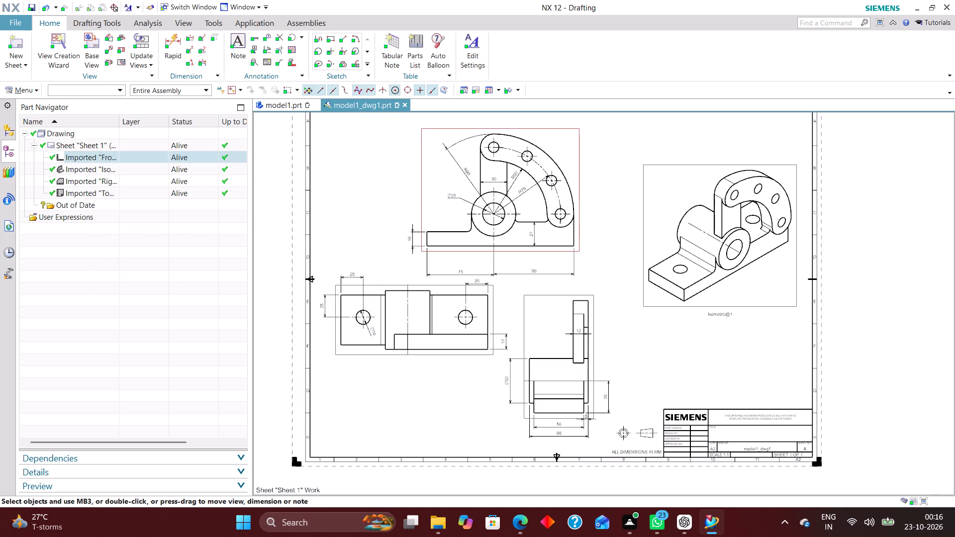
Show the front view's label below the view, with the view label type set to Name.
right_click(536, 253)
left_click(556, 276)
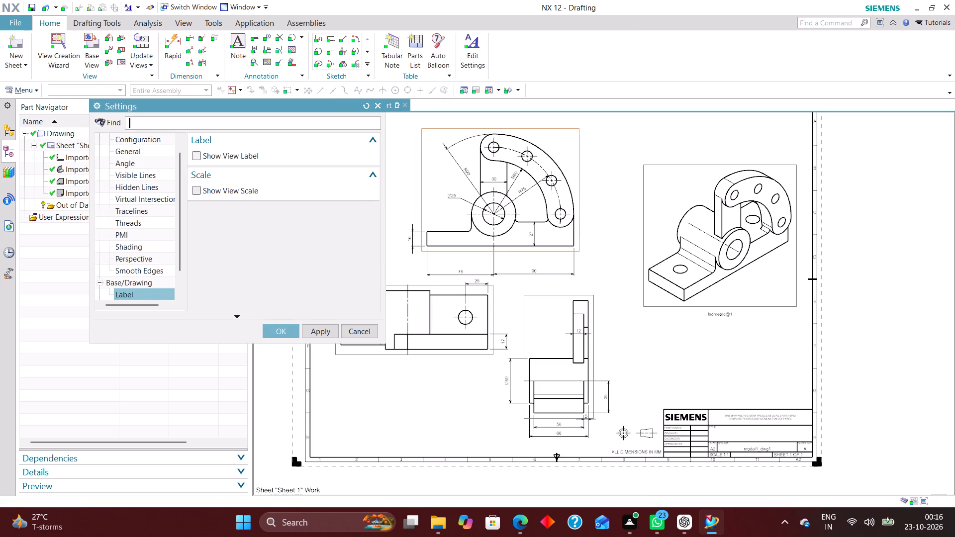
left_click(202, 156)
left_click(329, 207)
left_click(326, 217)
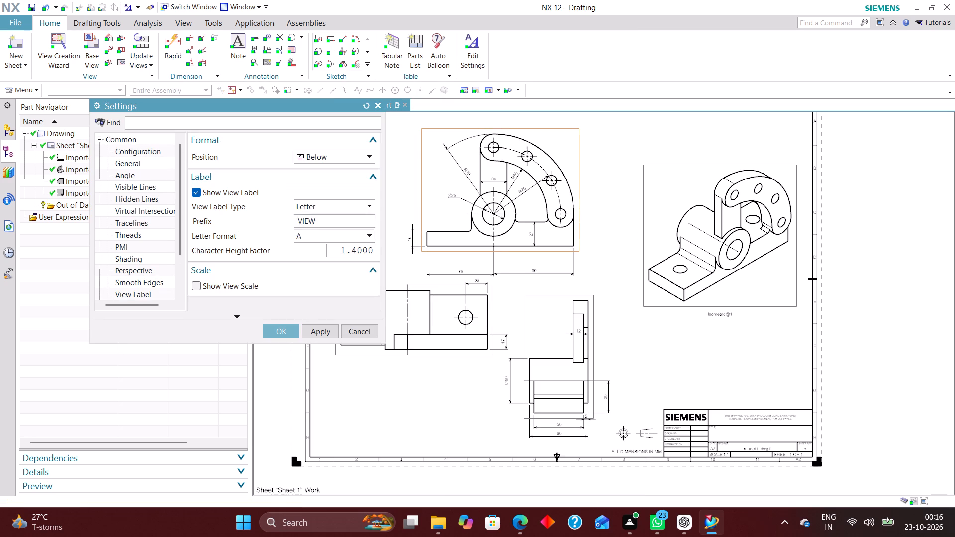
left_click(280, 331)
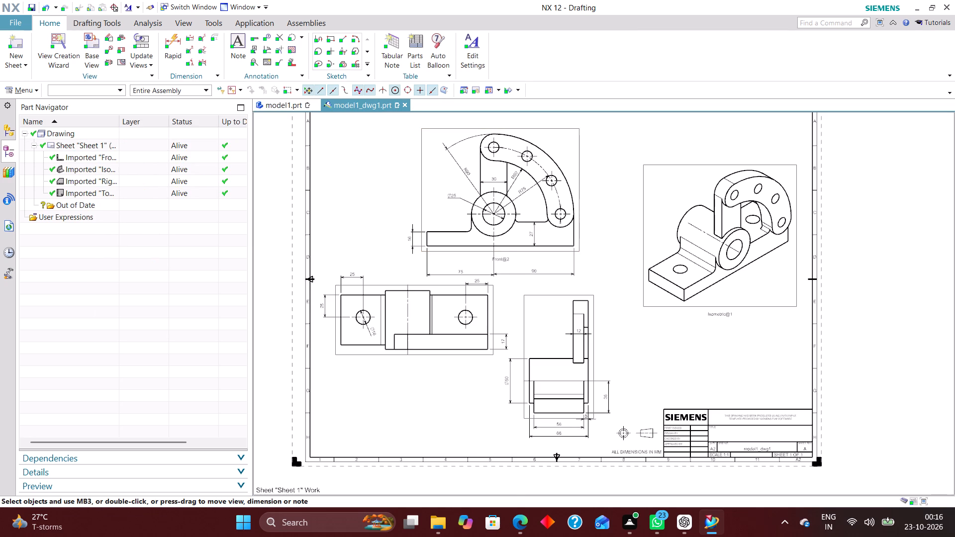
Show the top view's label below the view, with the view label type set to Name.
right_click(384, 282)
left_click(433, 59)
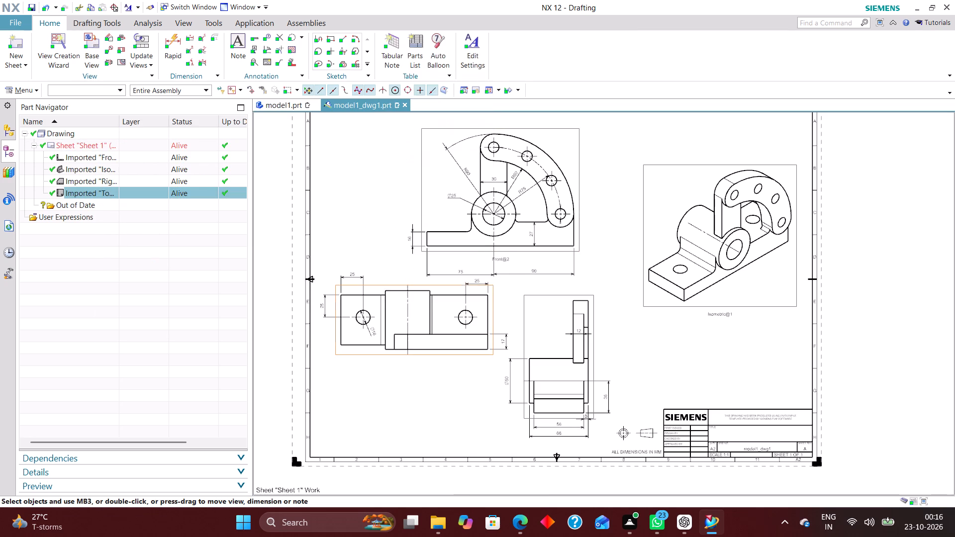
left_click(188, 154)
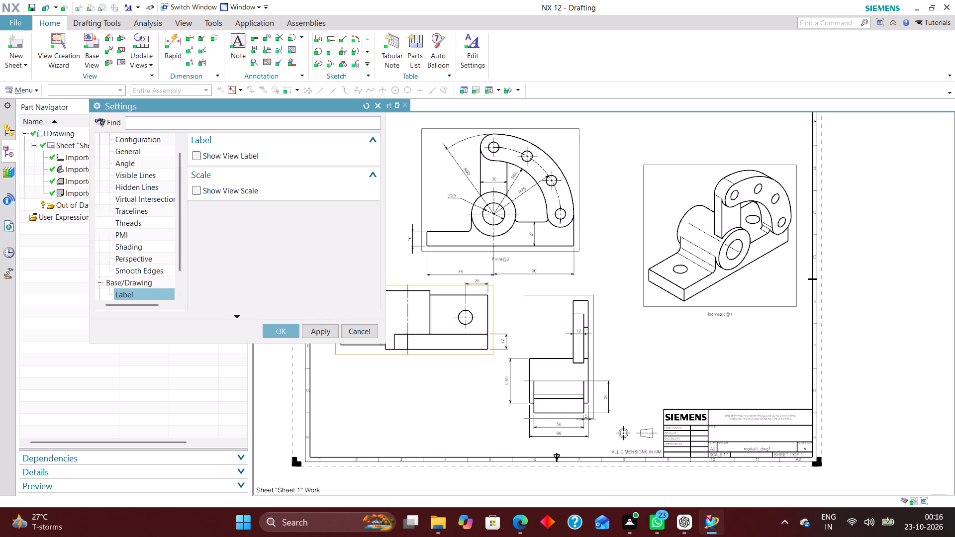
left_click(199, 155)
left_click(354, 207)
left_click(334, 218)
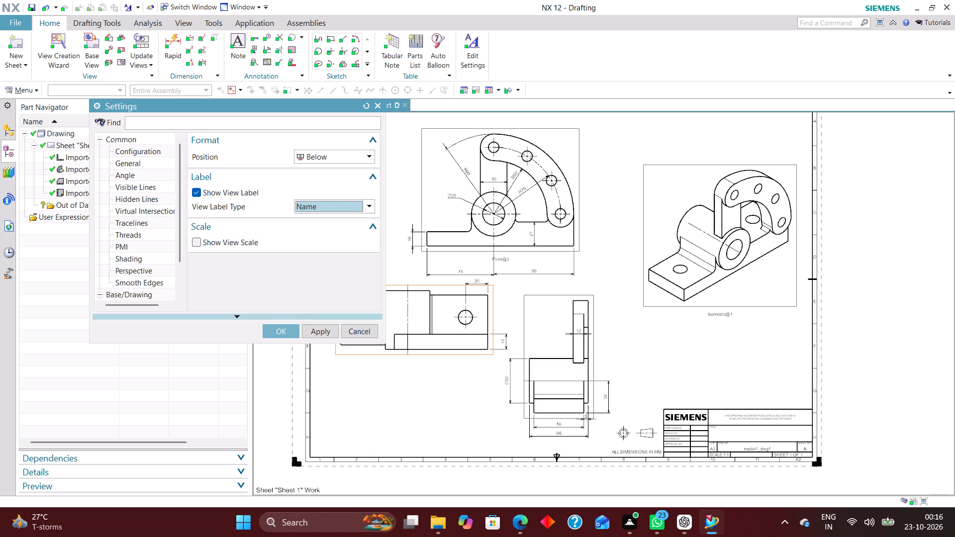
left_click(282, 331)
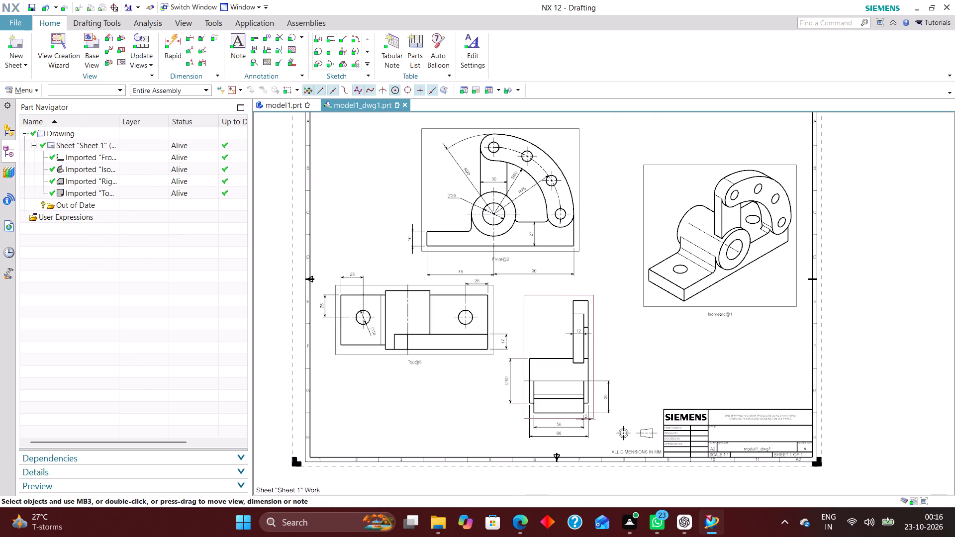
Show the right view's label below the view, with the view label type set to Name.
right_click(544, 291)
left_click(579, 72)
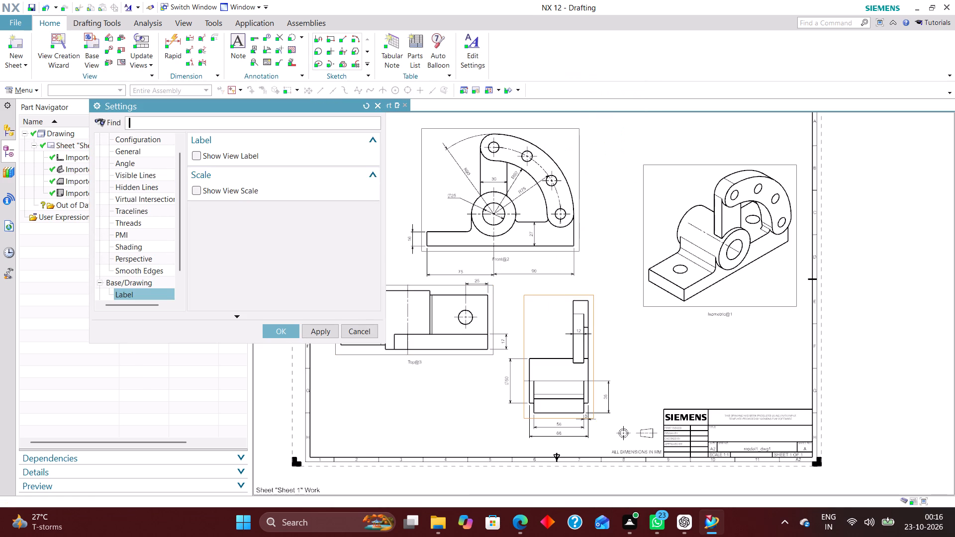
left_click(255, 154)
left_click(336, 206)
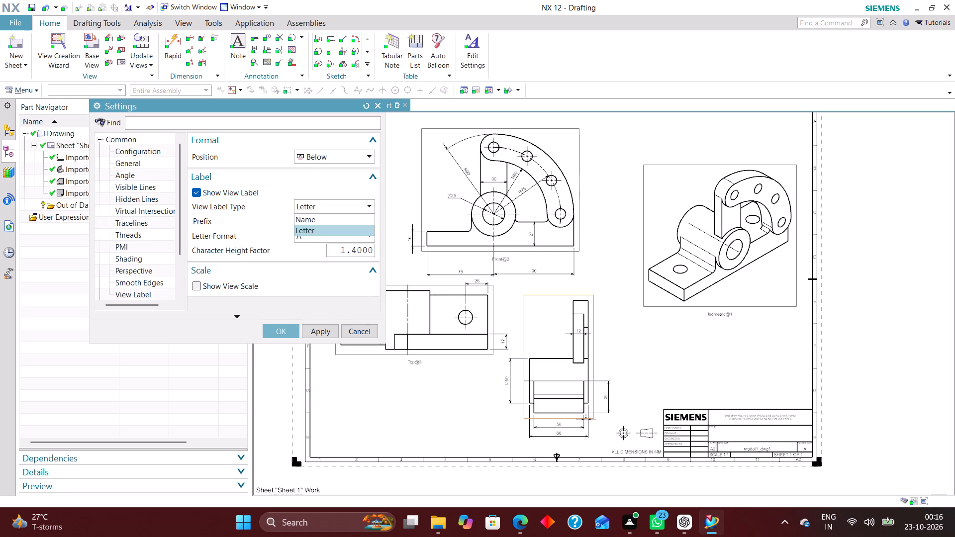
left_click(327, 214)
left_click(282, 334)
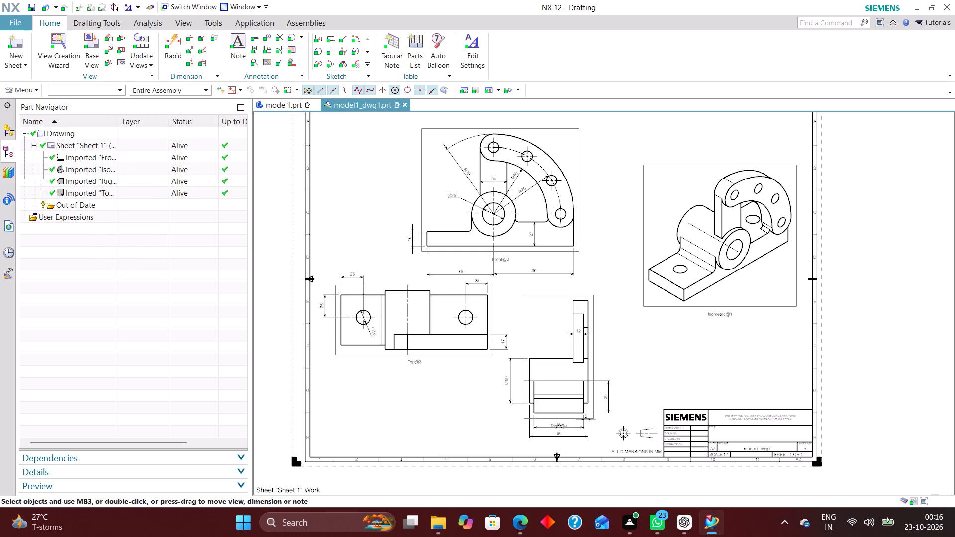
Rename the imported isometric view as ISOMETRIC VIEW.
left_click(131, 169)
right_click(131, 169)
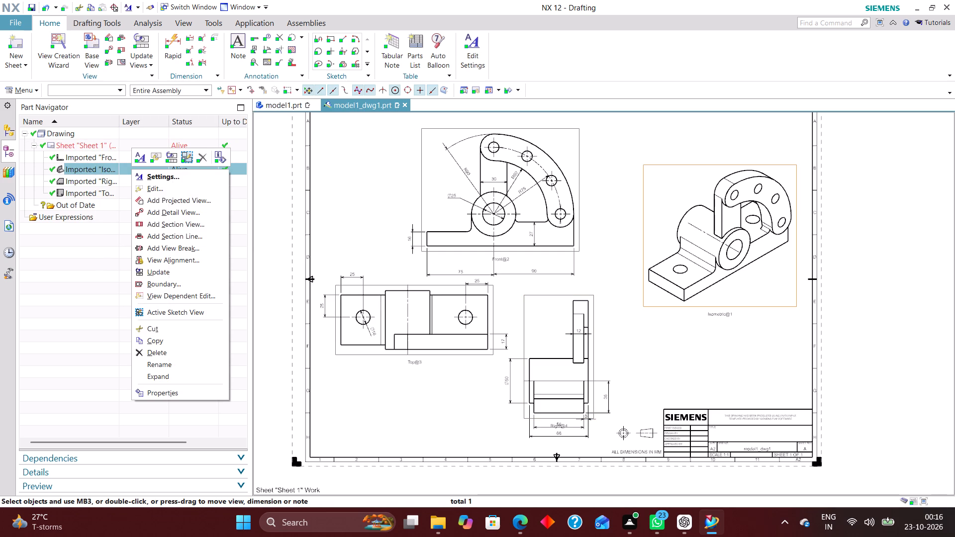
left_click(191, 365)
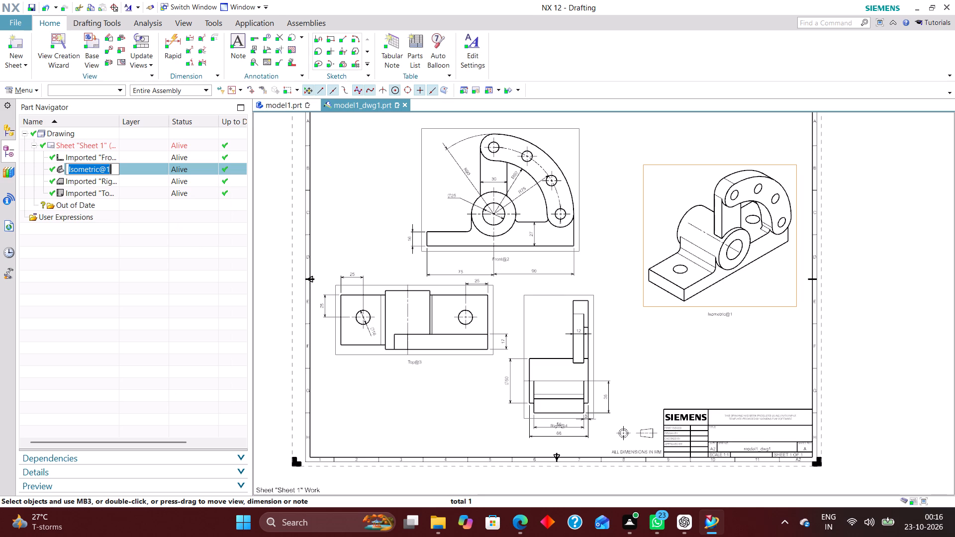
type("ISOME")
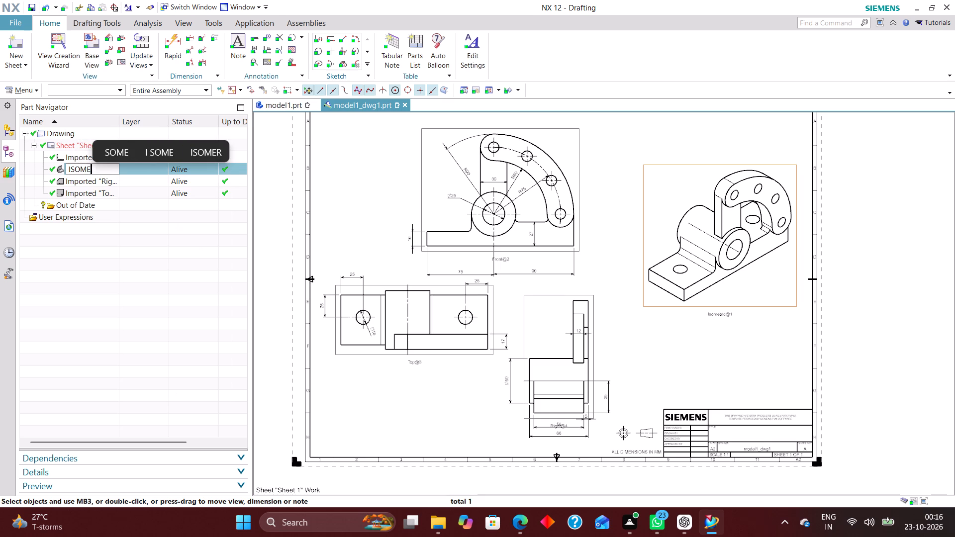
type("TRIC VIEW")
key("Return")
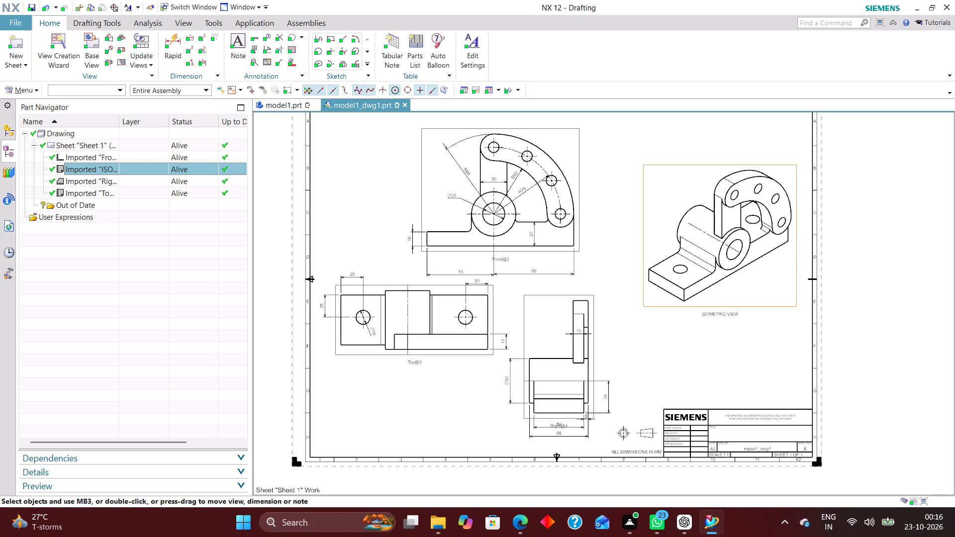
Rename the imported front view as FRONT VIEW.
left_click(131, 153)
right_click(131, 153)
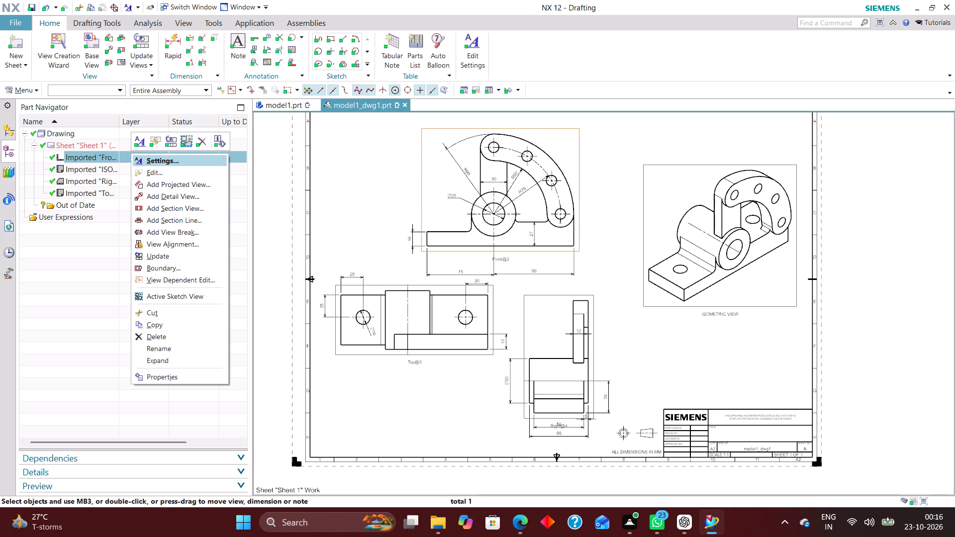
left_click(170, 345)
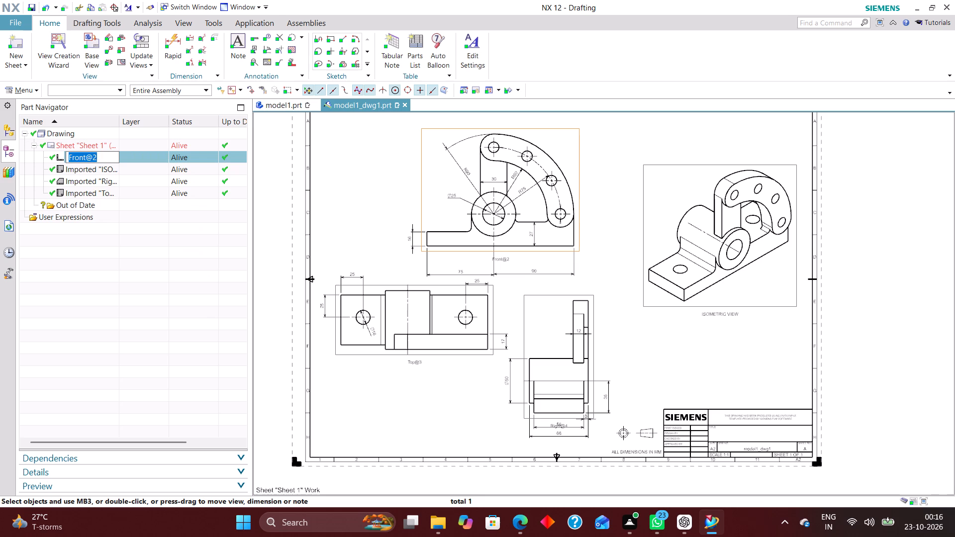
key("BackSpace")
type("FRONT VIEW")
key("Return")
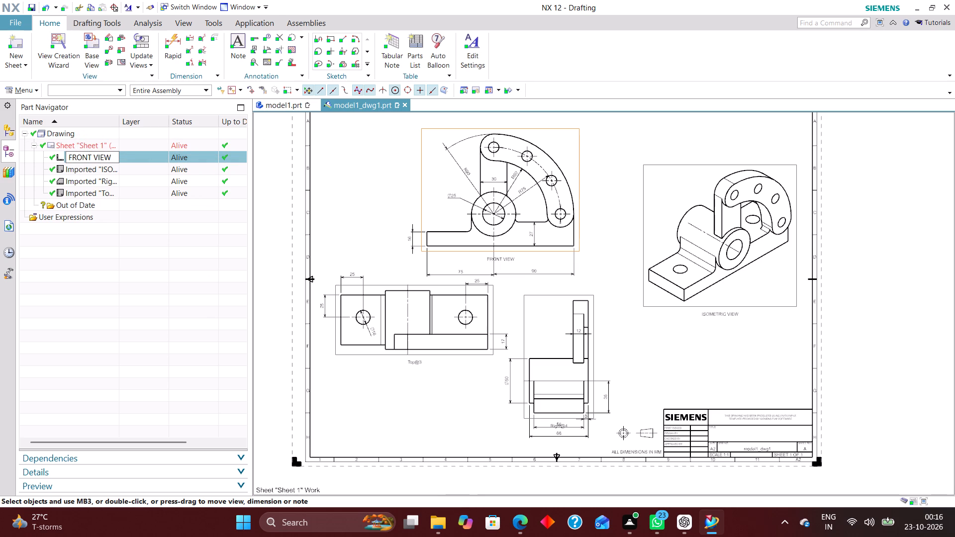
Rename the imported right view as SIDE VIEW.
left_click(135, 179)
right_click(135, 179)
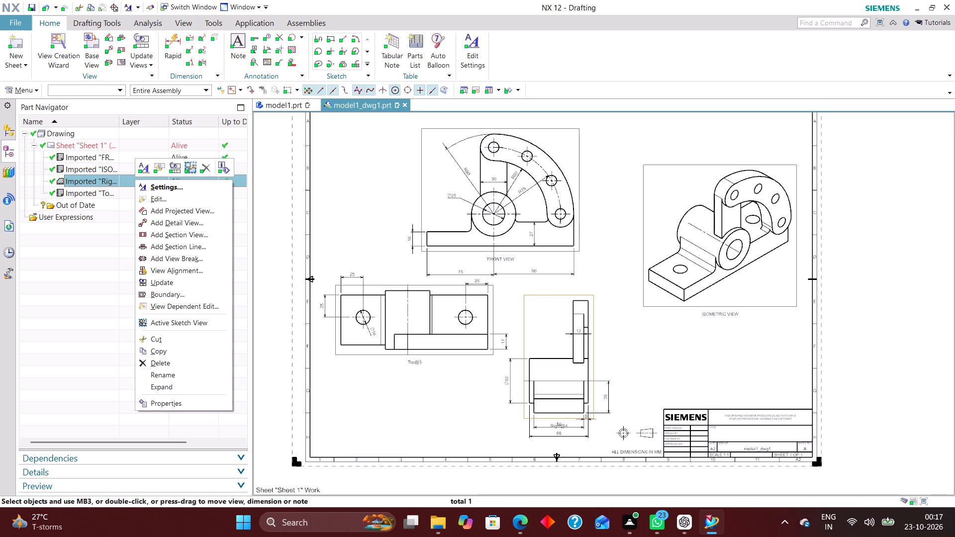
left_click(165, 372)
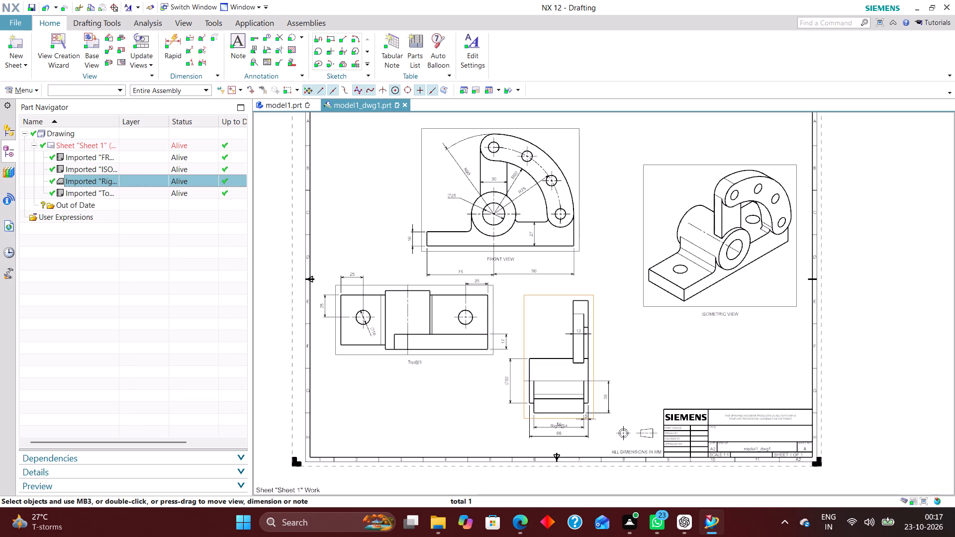
key("BackSpace")
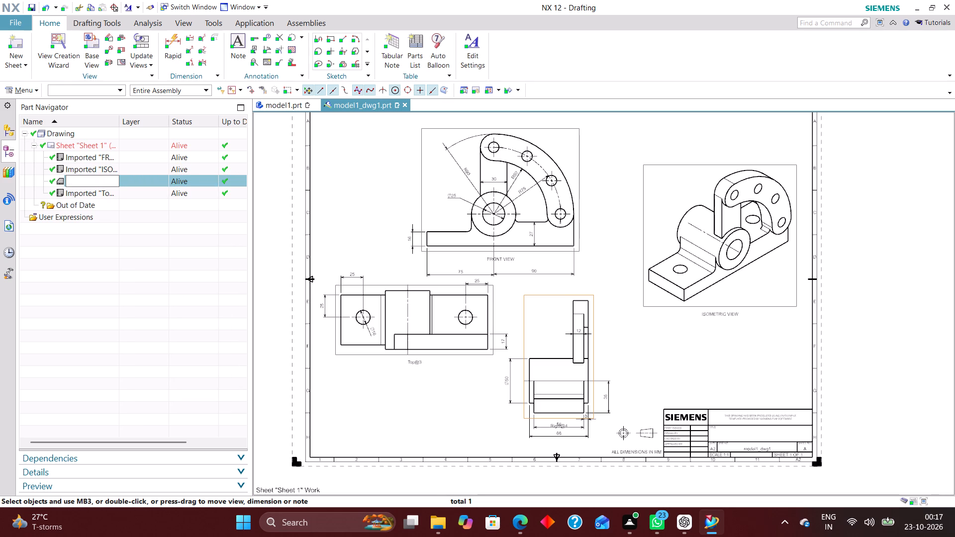
type("SIDE")
key("space")
type("VE")
key("BackSpace")
type("IEW")
key("Return")
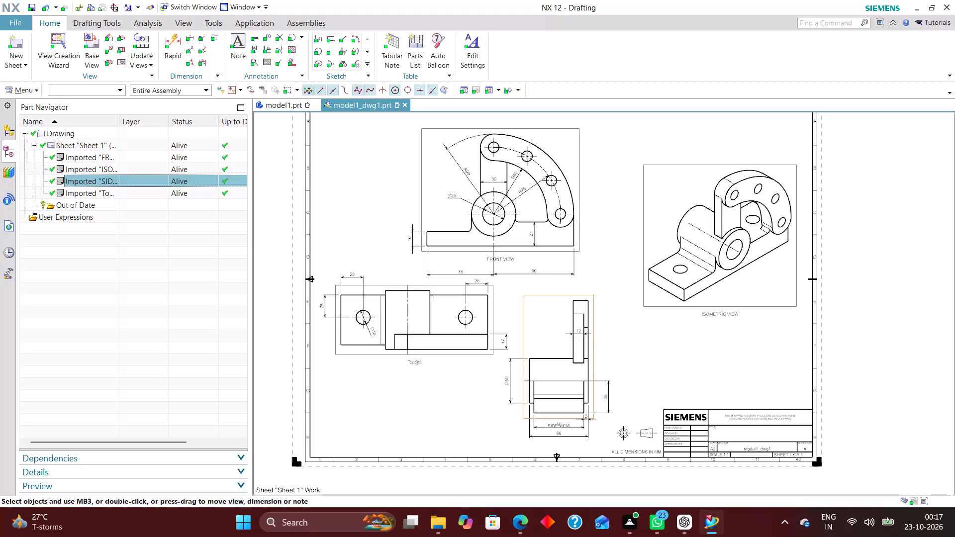
Rename the imported top view as TOP VIEW.
left_click(115, 195)
right_click(132, 193)
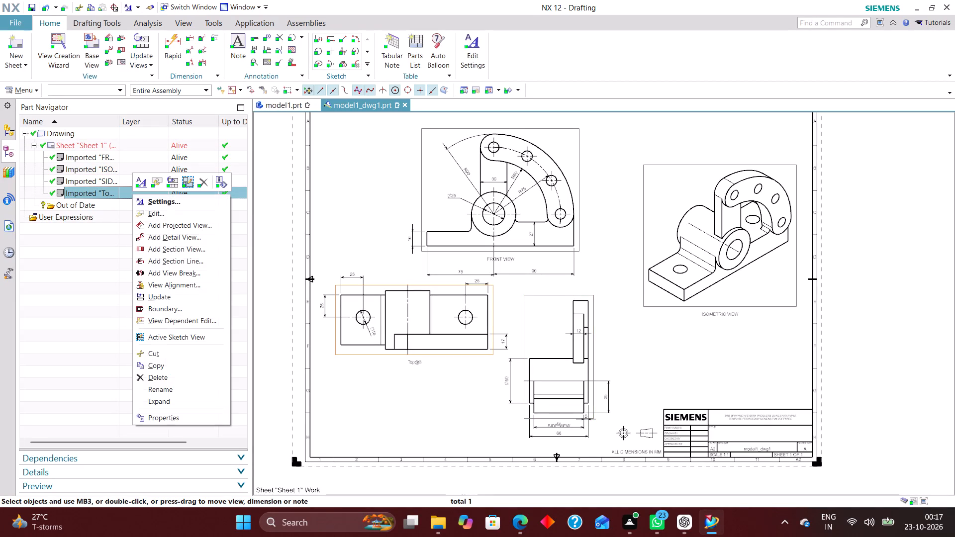
left_click(155, 387)
key("BackSpace")
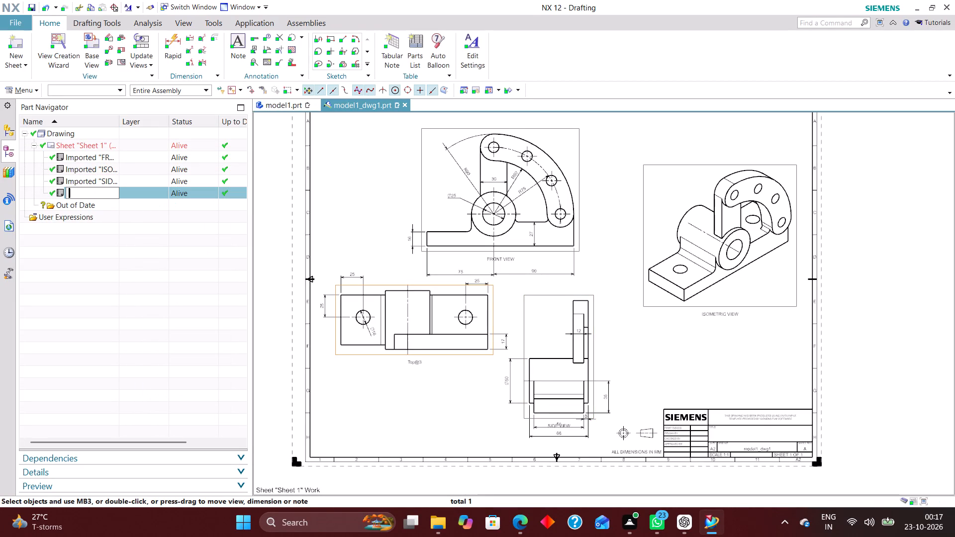
type("TOP VIEW")
key("Return")
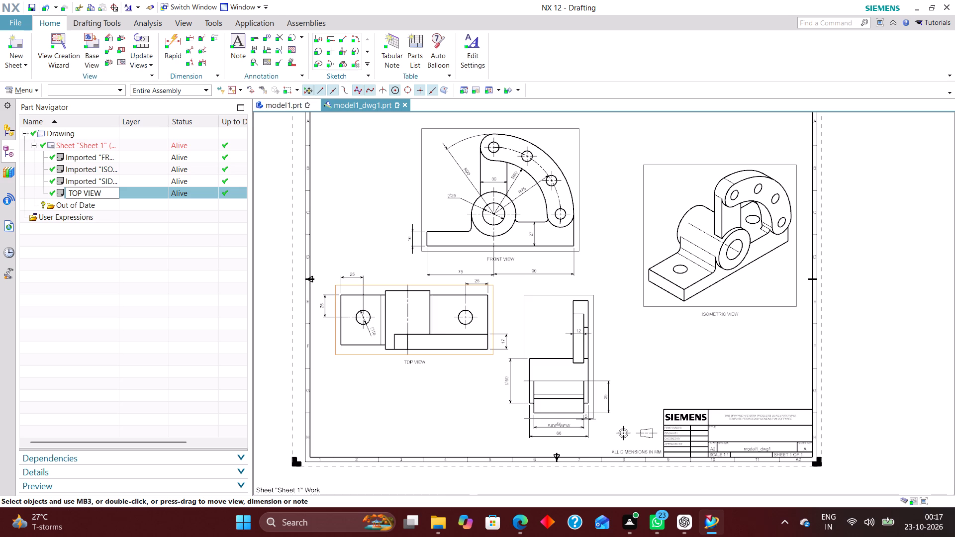
key("Escape")
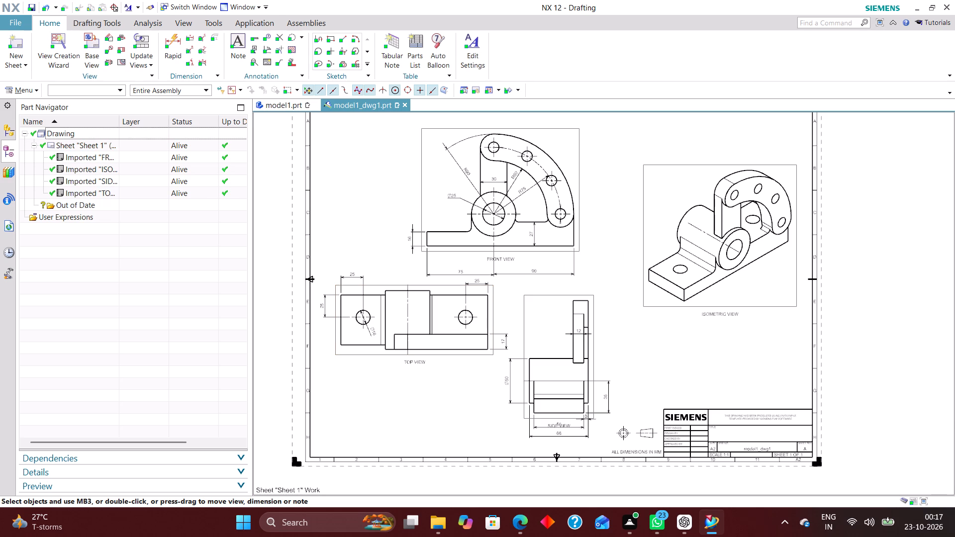
Move the SIDE VIEW label off the 56 and 66 dimensions into the clear space right of the side view.
scroll(560, 430, "up", 4)
scroll(452, 391, "down", 4)
scroll(528, 412, "up", 4)
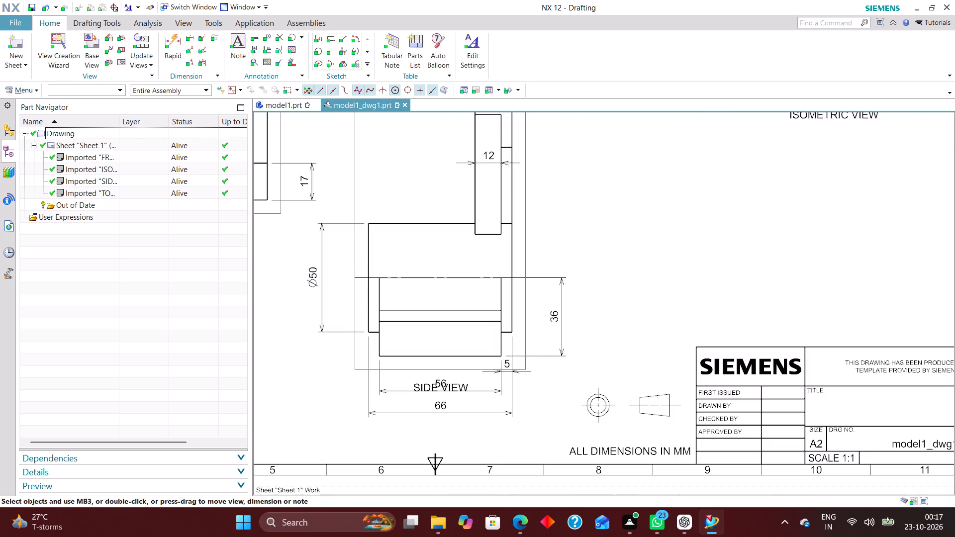
left_click_drag(458, 387, 584, 204)
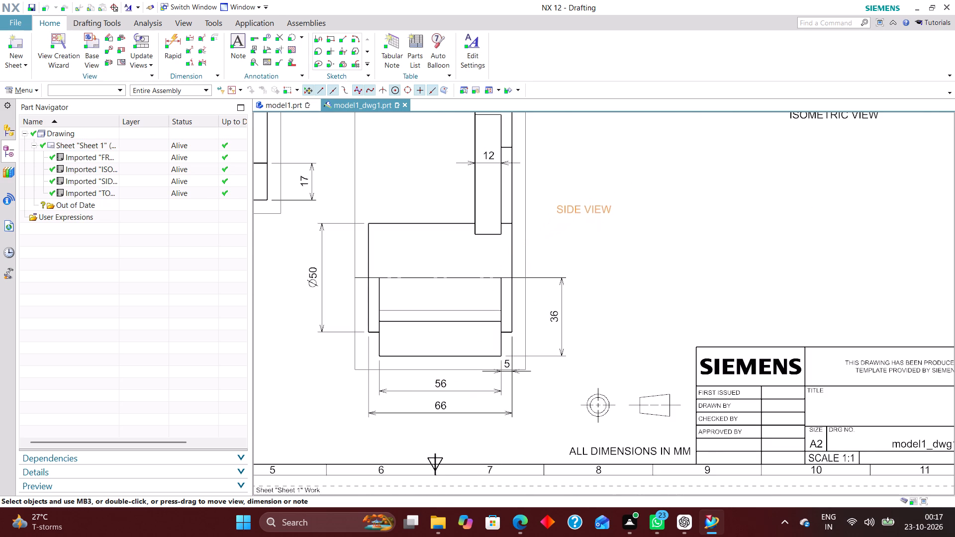
left_click_drag(584, 204, 560, 243)
Shift the side view slightly farther from the top view, toward the title block side.
scroll(413, 362, "down", 4)
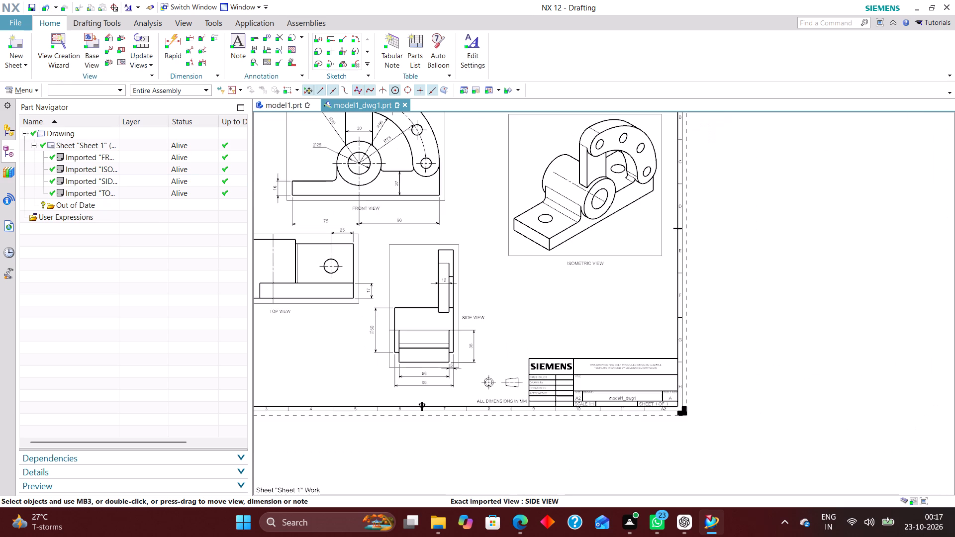
right_click_drag(535, 296, 514, 304)
scroll(467, 310, "up", 2)
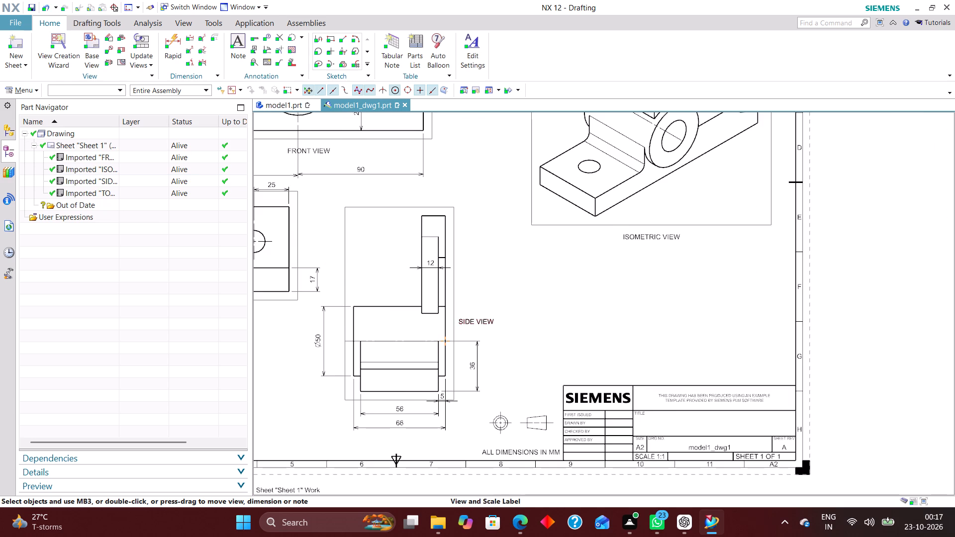
scroll(487, 347, "down", 1)
left_click_drag(461, 306, 471, 307)
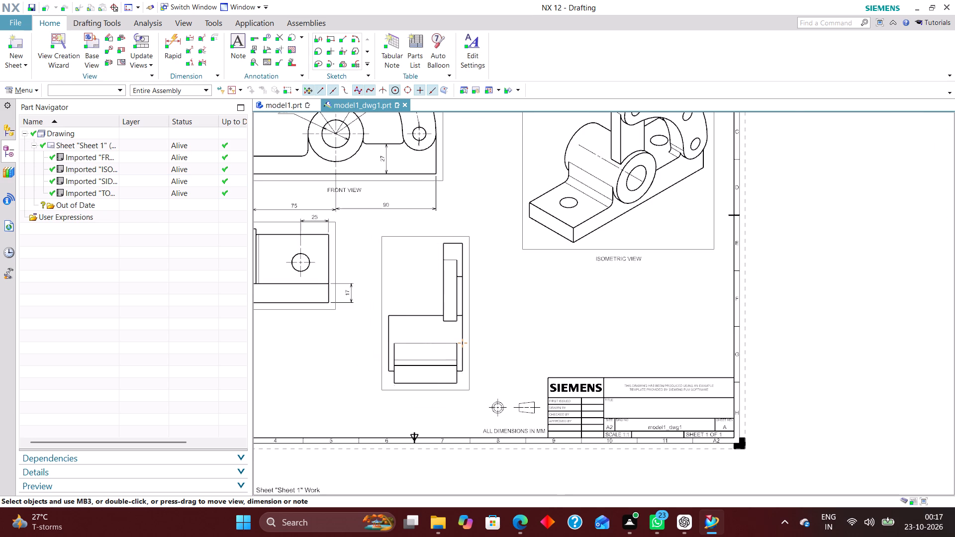
left_click_drag(471, 307, 477, 307)
left_click_drag(477, 308, 484, 310)
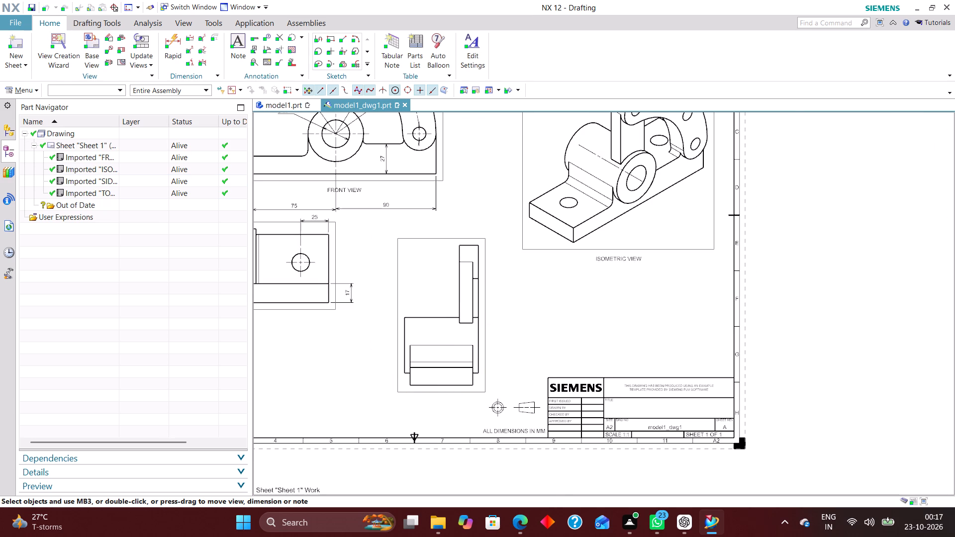
left_click_drag(484, 310, 485, 310)
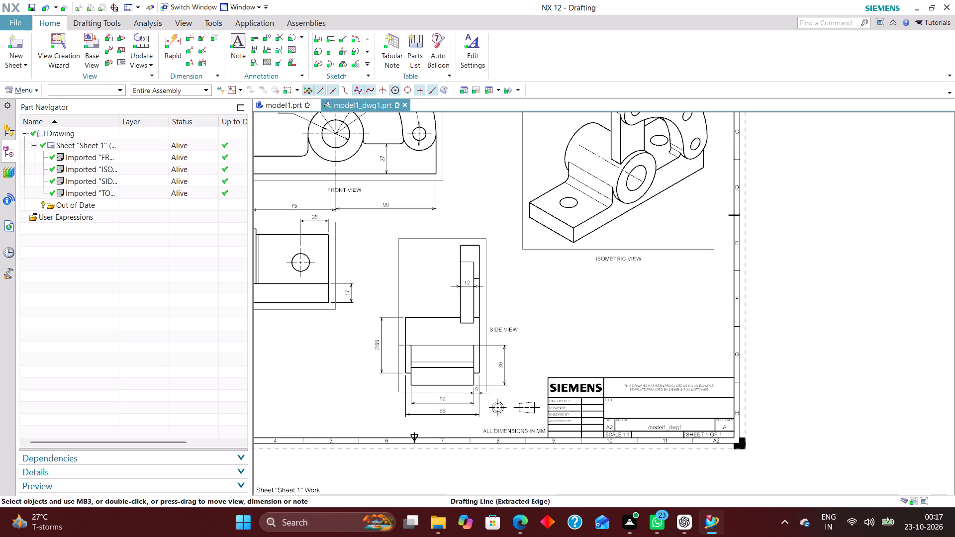
Move the FRONT VIEW label from below the front view to the clear space left of its upper part.
scroll(600, 318, "down", 3)
scroll(562, 305, "up", 2)
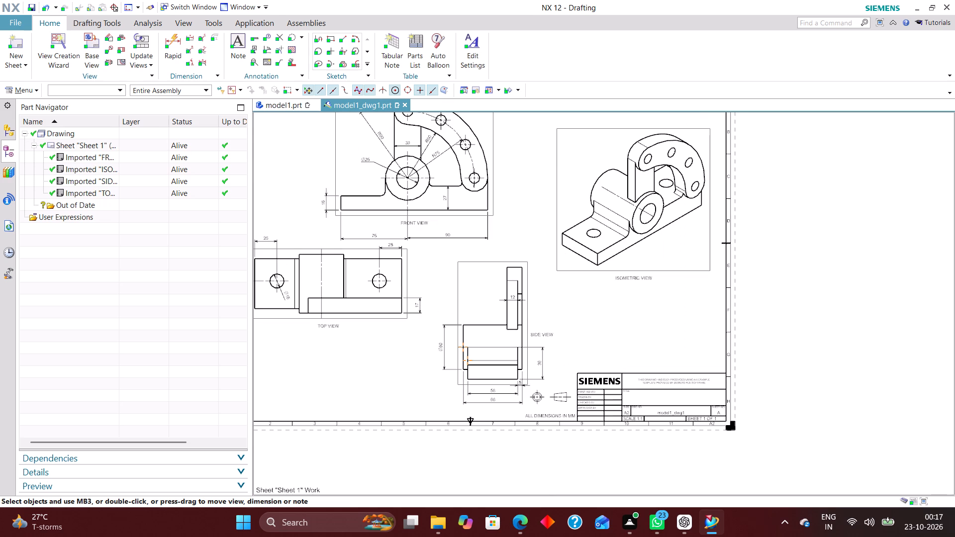
scroll(560, 368, "down", 1)
scroll(583, 343, "up", 1)
scroll(607, 352, "down", 2)
scroll(474, 259, "up", 3)
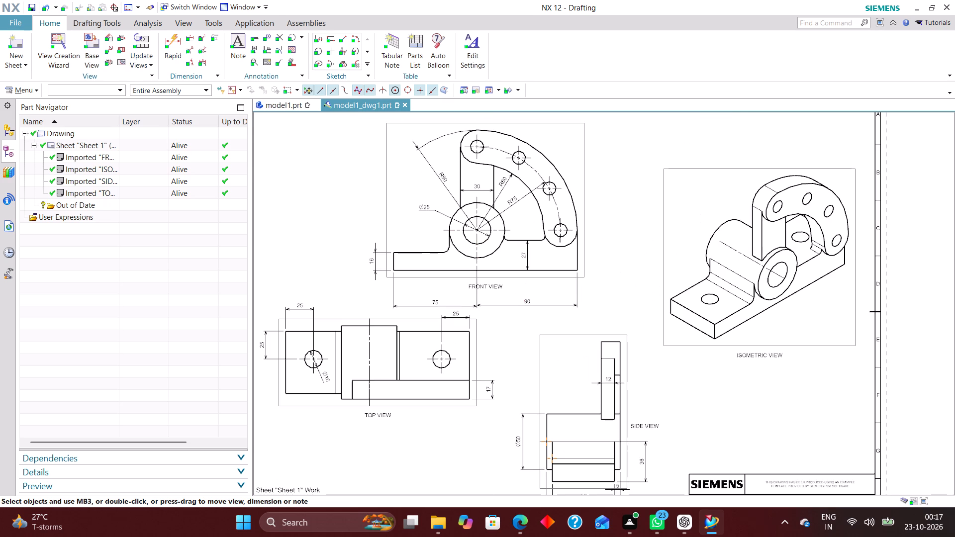
left_click_drag(498, 286, 359, 193)
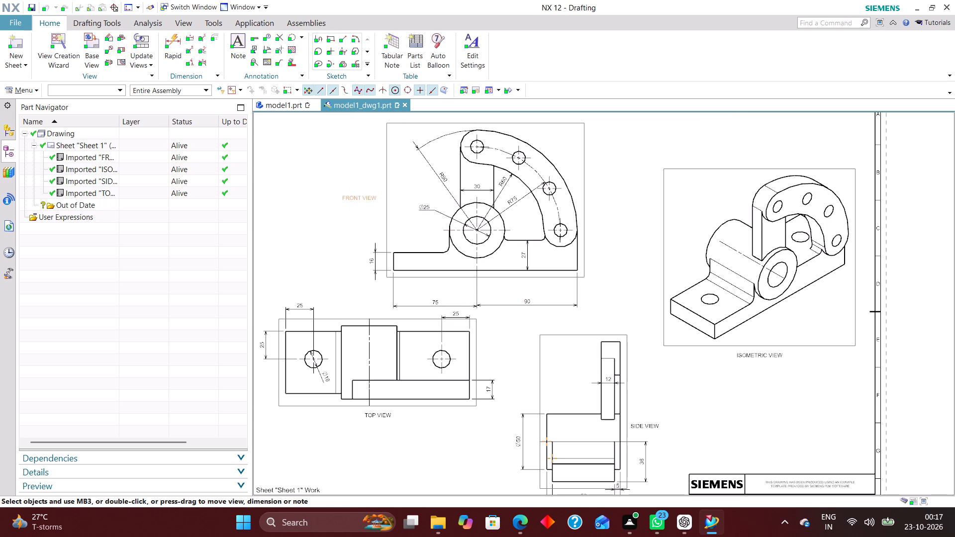
left_click_drag(359, 193, 362, 182)
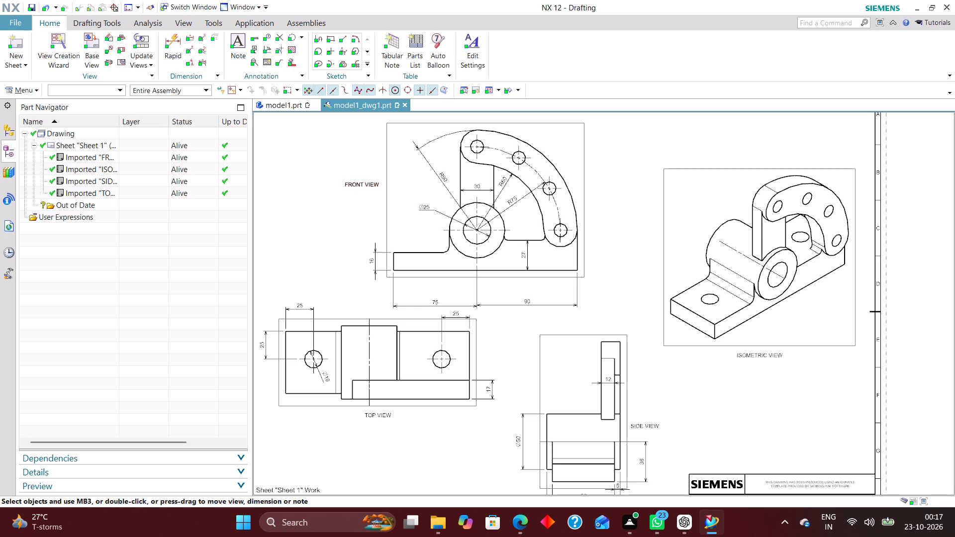
Move the 75 and 90 horizontal dimensions closer to the front view's base edge.
scroll(450, 314, "up", 3)
left_click_drag(421, 292, 421, 278)
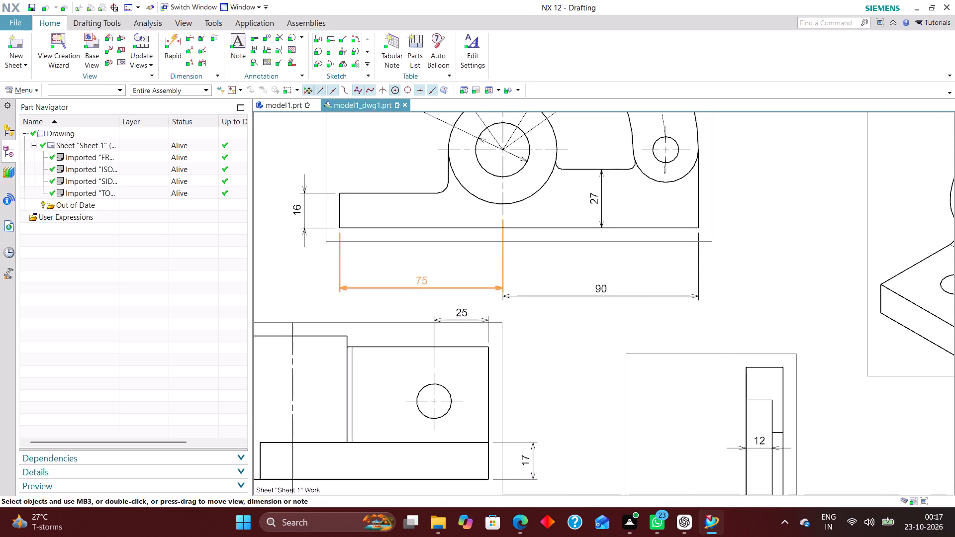
left_click_drag(421, 278, 421, 265)
left_click_drag(605, 296, 599, 266)
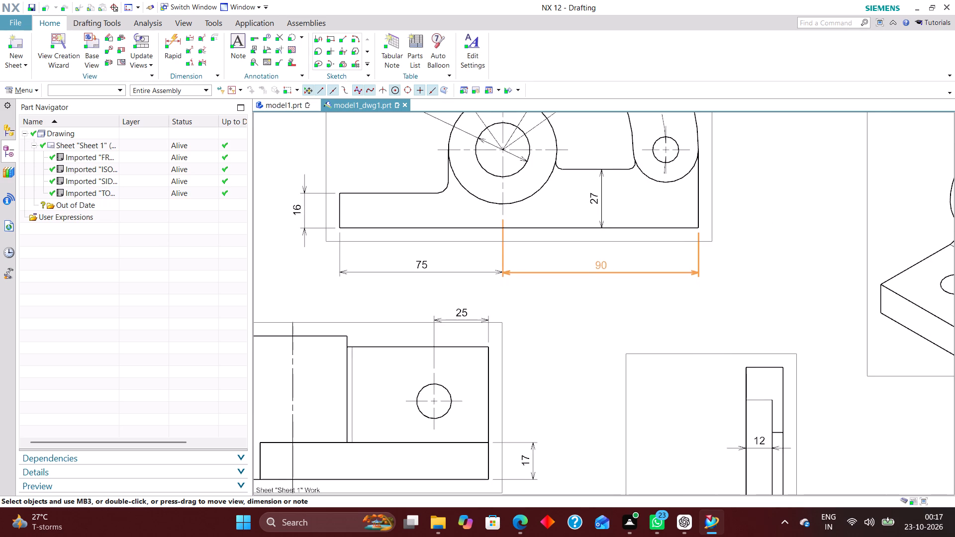
left_click_drag(599, 266, 599, 267)
Turn off the display of view borders in the drafting preferences.
scroll(341, 343, "down", 3)
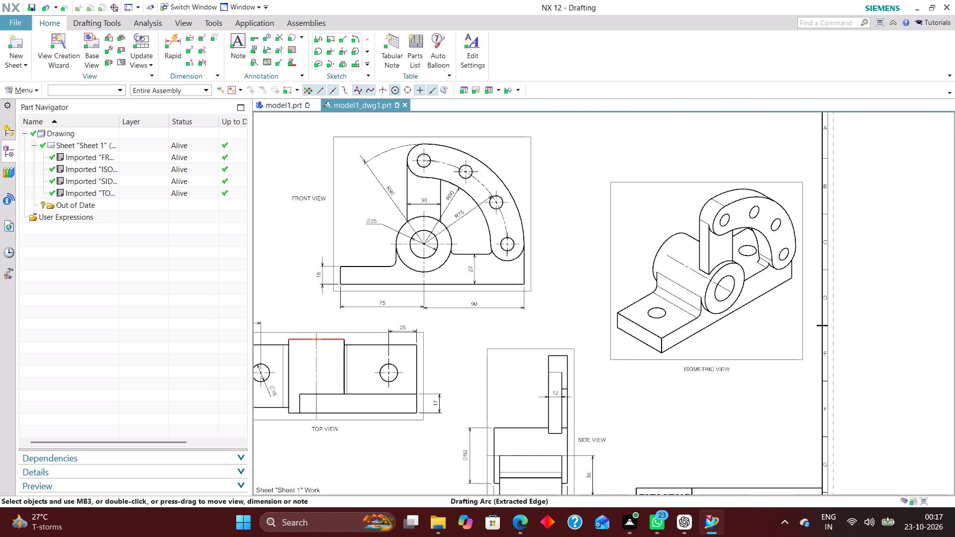
scroll(493, 344, "down", 2)
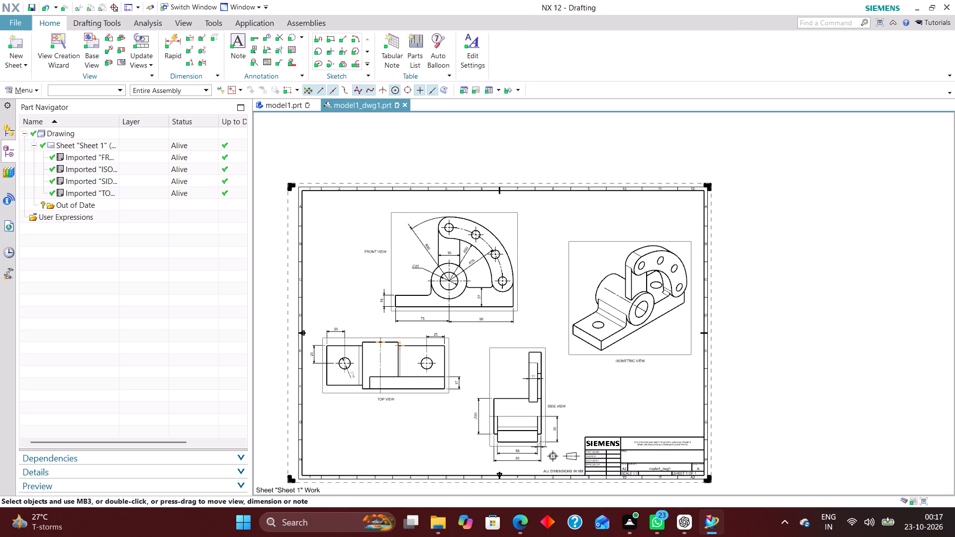
scroll(500, 462, "up", 2)
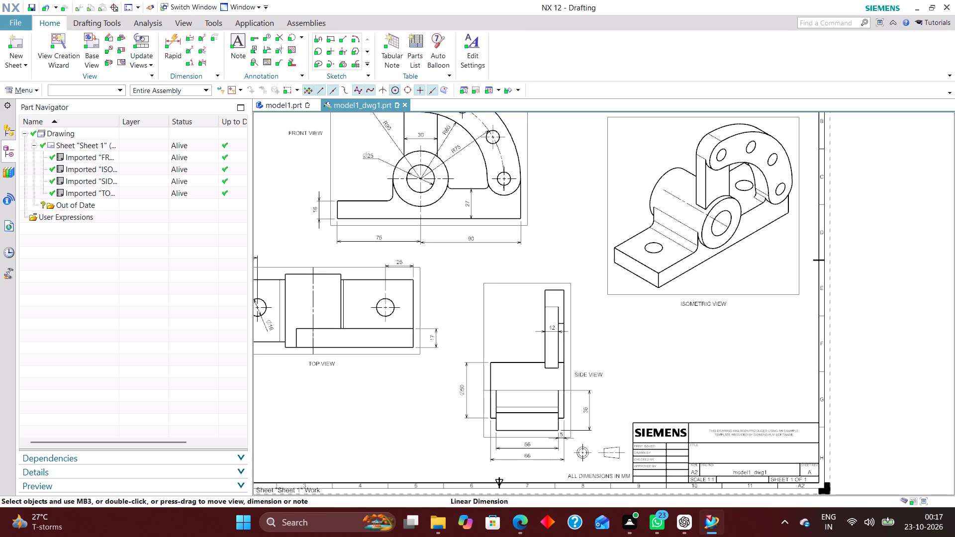
left_click(38, 89)
left_click(27, 209)
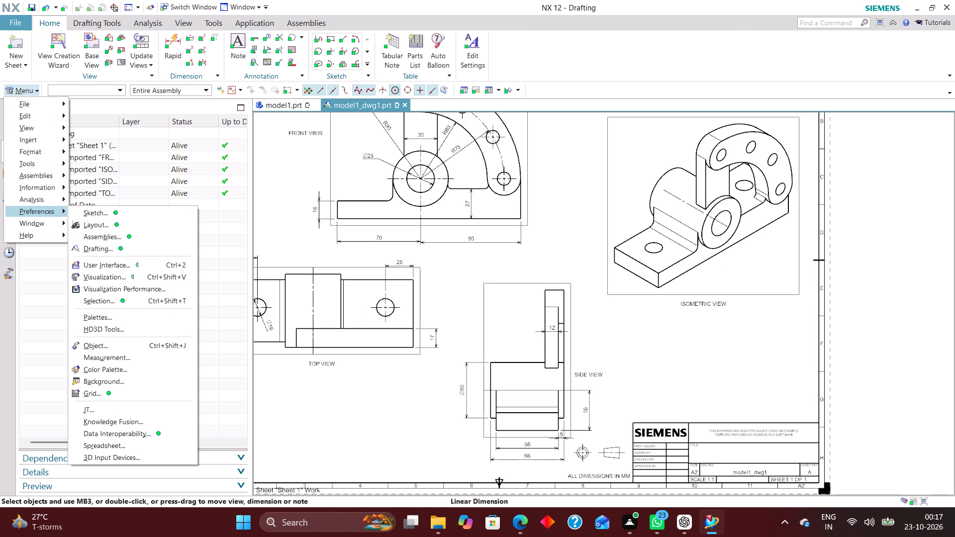
left_click(115, 250)
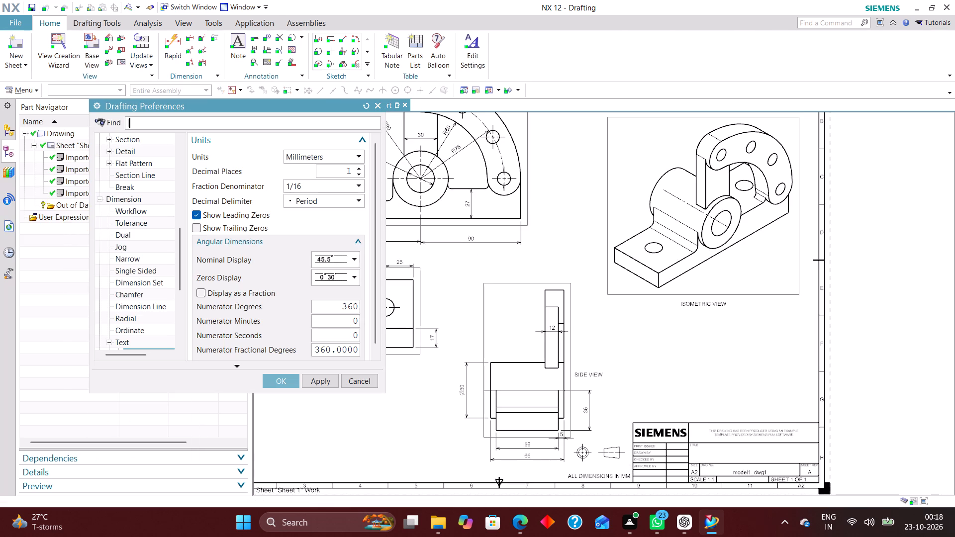
scroll(134, 247, "down", 3)
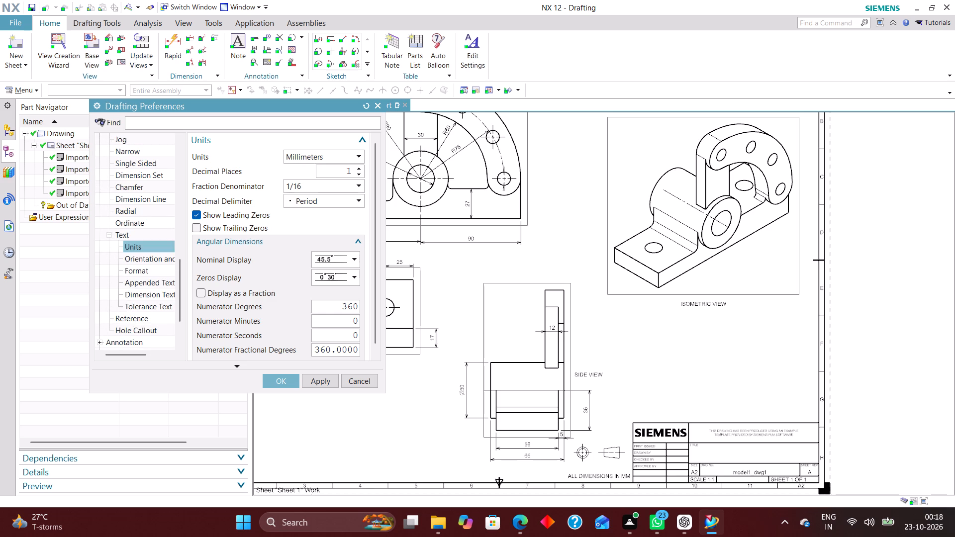
scroll(128, 218, "up", 6)
left_click(136, 199)
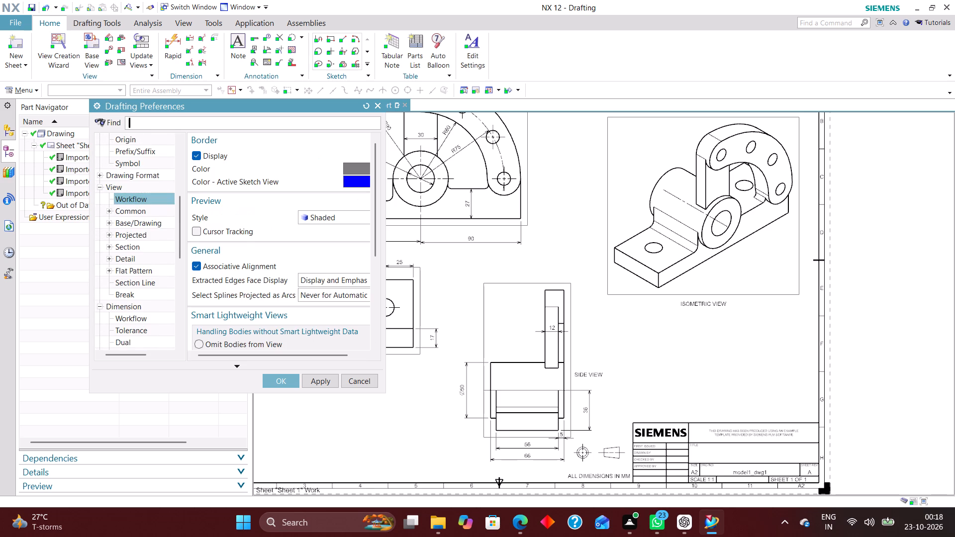
left_click(198, 157)
left_click(279, 379)
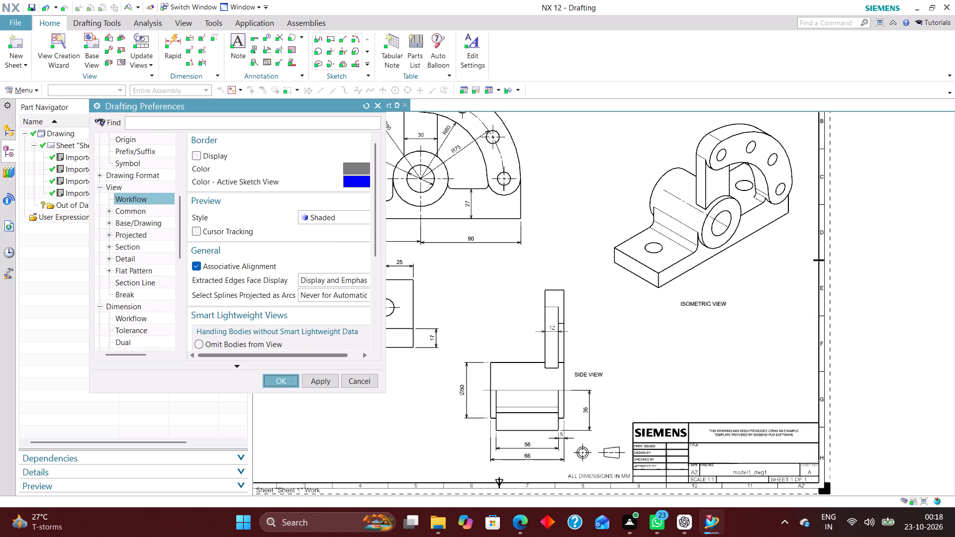
Align the front view's 90 dimension with the adjacent 75 dimension.
scroll(463, 261, "up", 4)
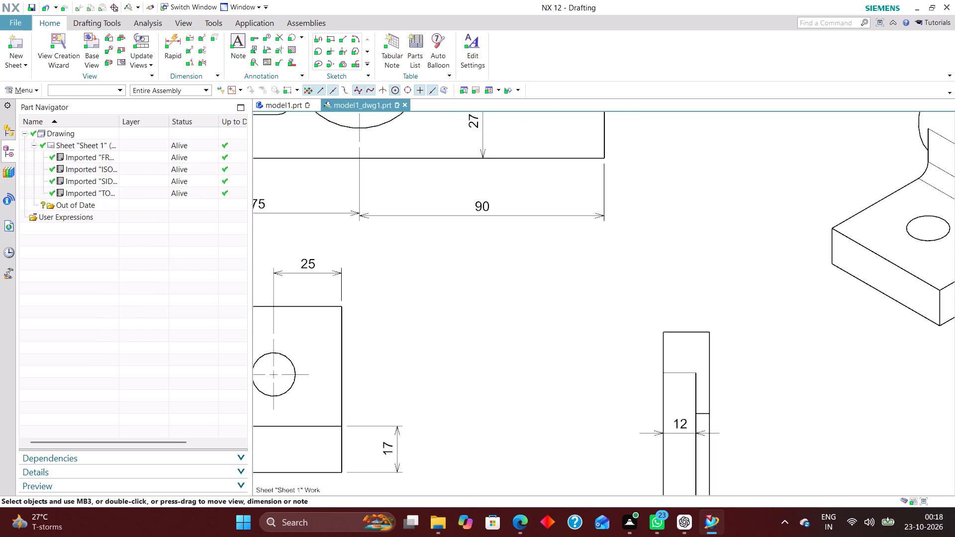
left_click_drag(455, 213, 462, 203)
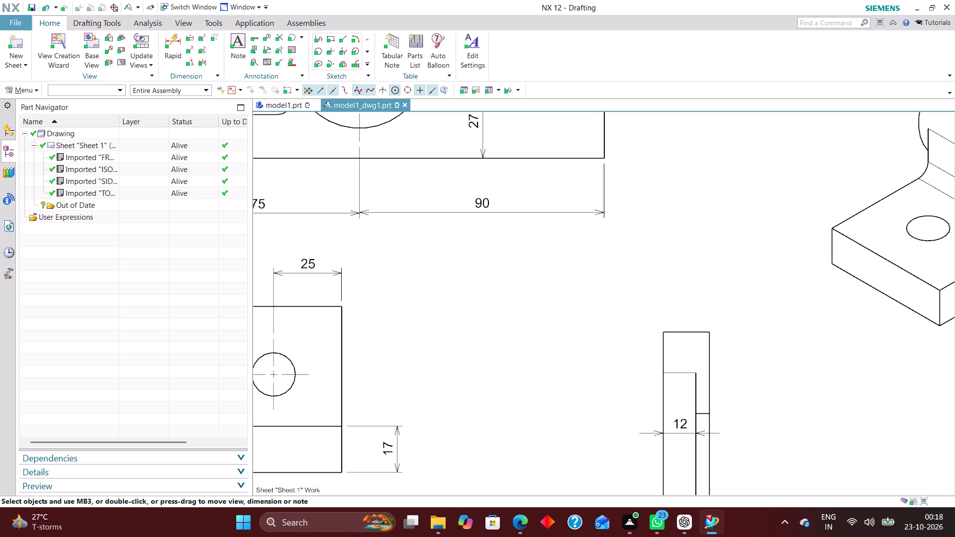
Move the ISOMETRIC VIEW label closer to the isometric view, just below the right part of its base.
scroll(653, 313, "down", 5)
scroll(598, 325, "down", 2)
scroll(655, 333, "up", 4)
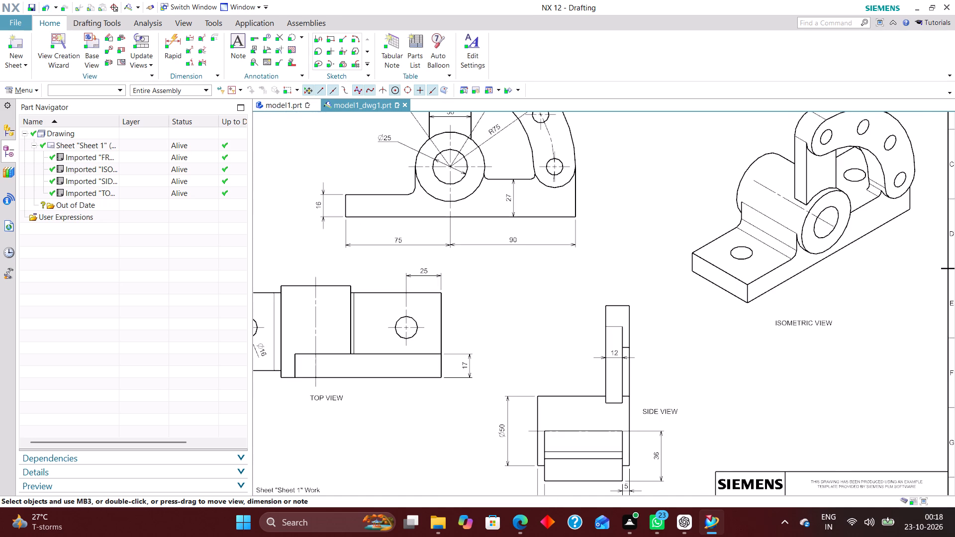
right_click_drag(696, 335, 613, 403)
scroll(794, 335, "up", 4)
scroll(684, 334, "down", 3)
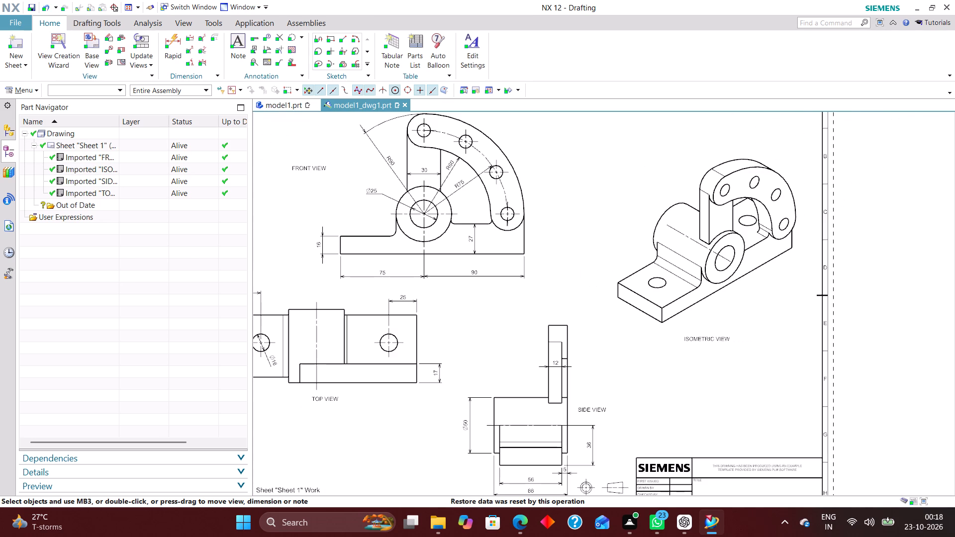
left_click_drag(702, 340, 734, 314)
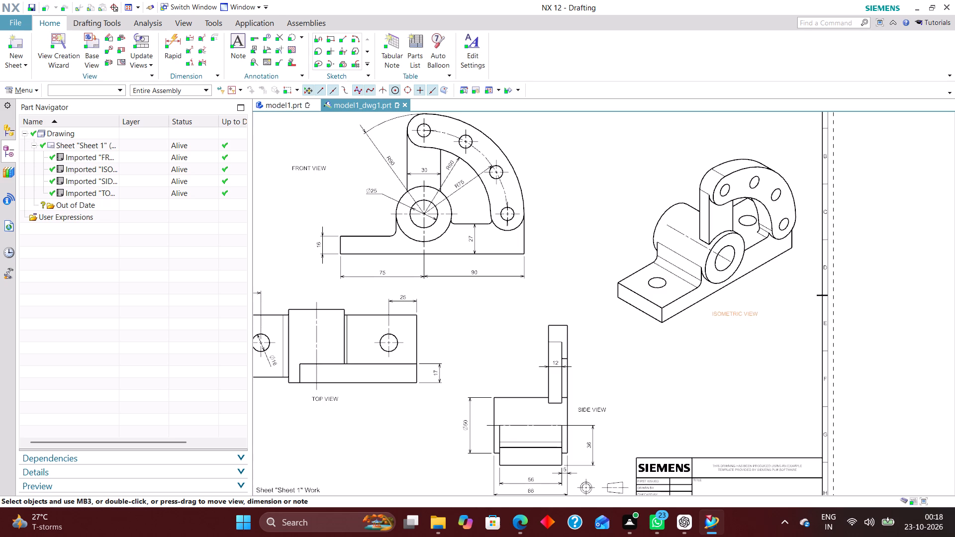
left_click_drag(734, 314, 734, 314)
Examine the full sheet to check the arrangement of views, labels and dimensions.
scroll(668, 383, "down", 3)
scroll(639, 420, "up", 2)
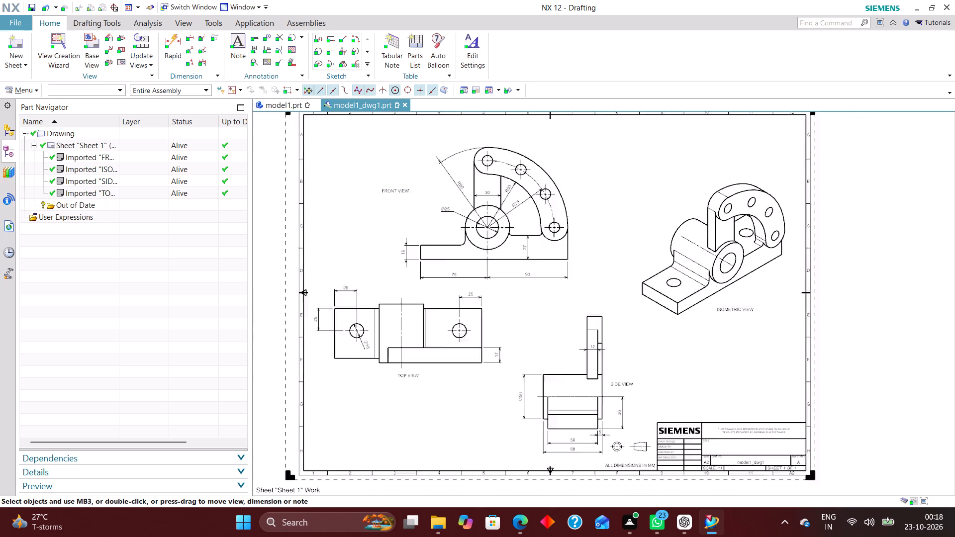
scroll(638, 424, "up", 1)
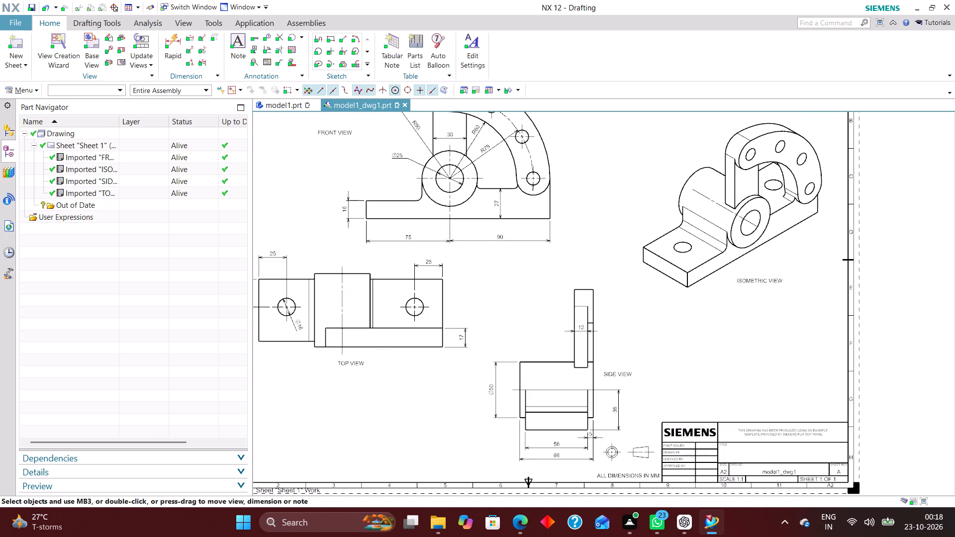
scroll(537, 361, "down", 3)
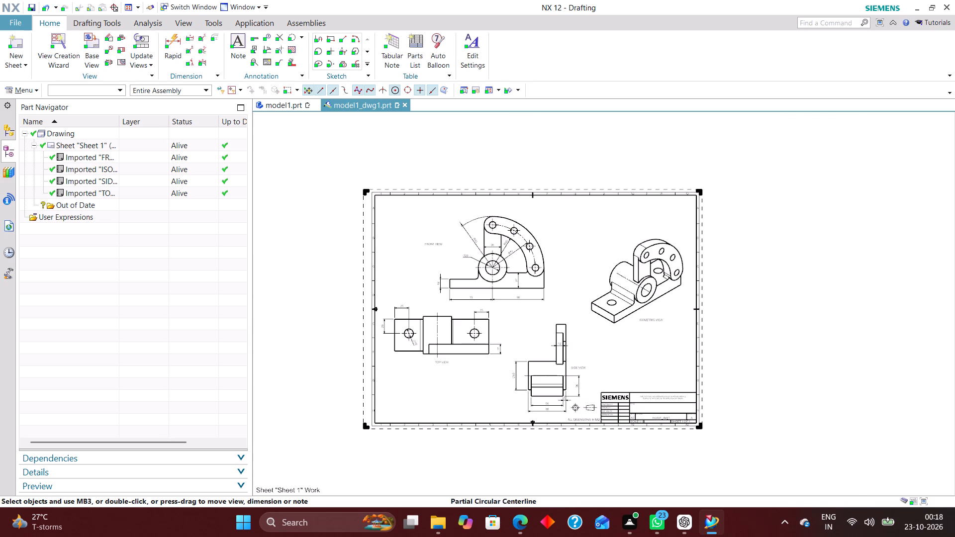
scroll(578, 254, "up", 5)
scroll(620, 241, "down", 3)
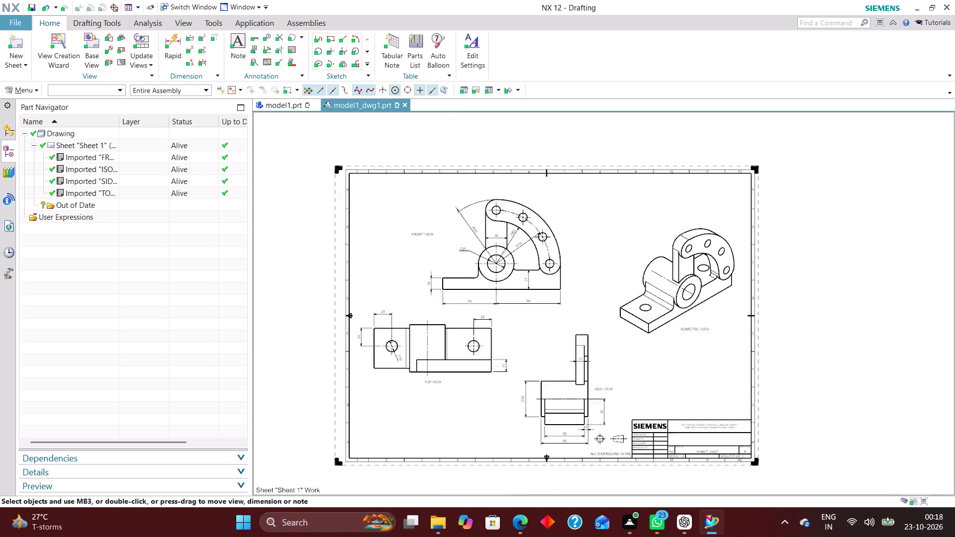
scroll(621, 242, "down", 2)
scroll(625, 279, "up", 3)
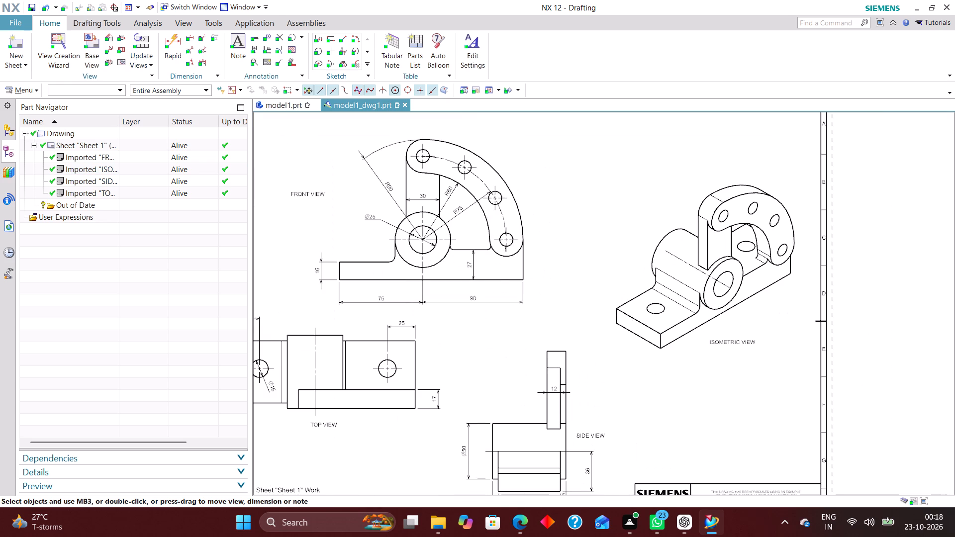
Edit Sheet 1 to use first-angle projection, keeping the A2 size, 1:1 scale and millimetre units.
scroll(666, 246, "down", 3)
scroll(621, 343, "up", 2)
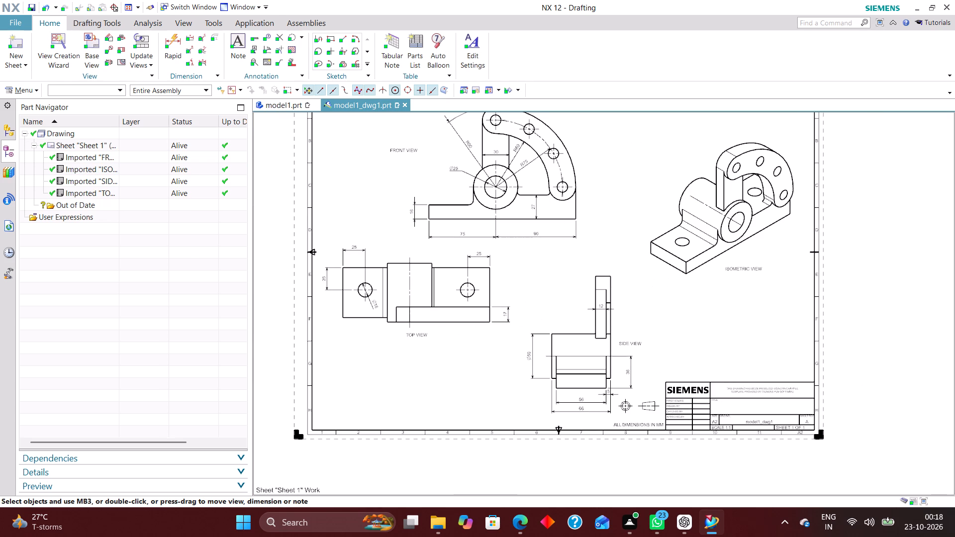
right_click(294, 358)
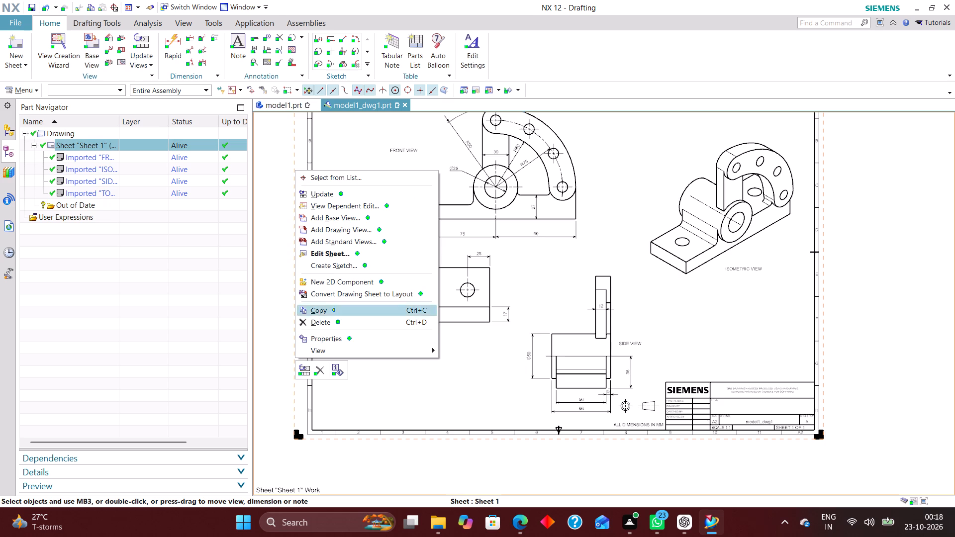
left_click(335, 254)
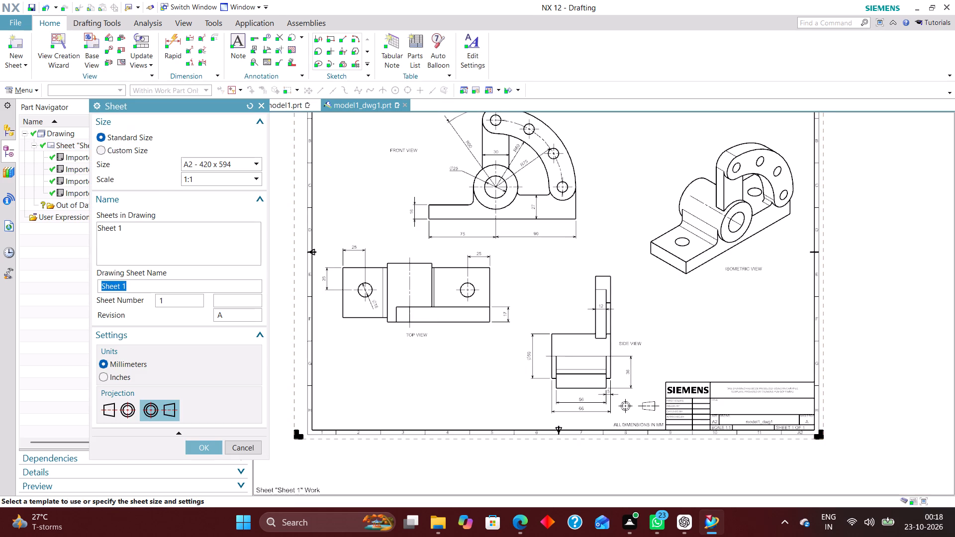
left_click(107, 415)
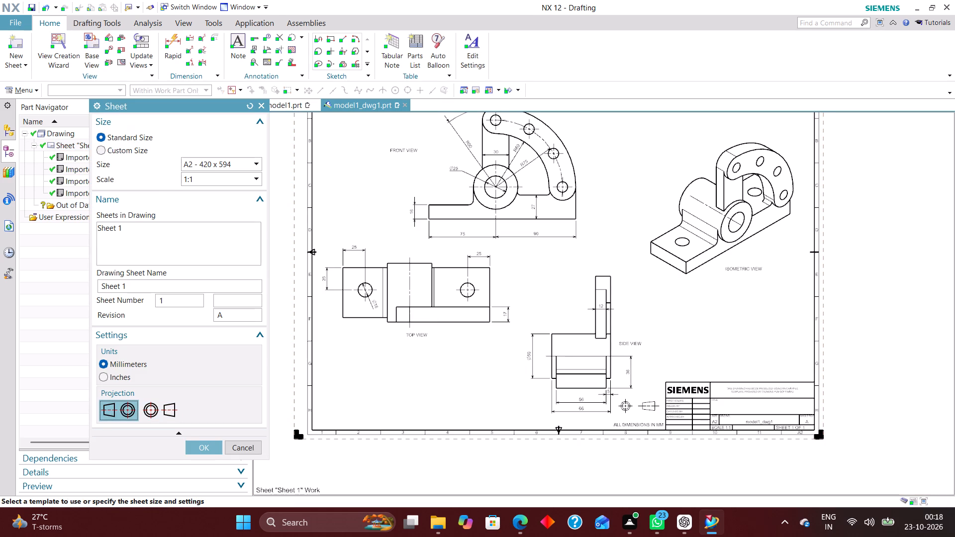
left_click(191, 446)
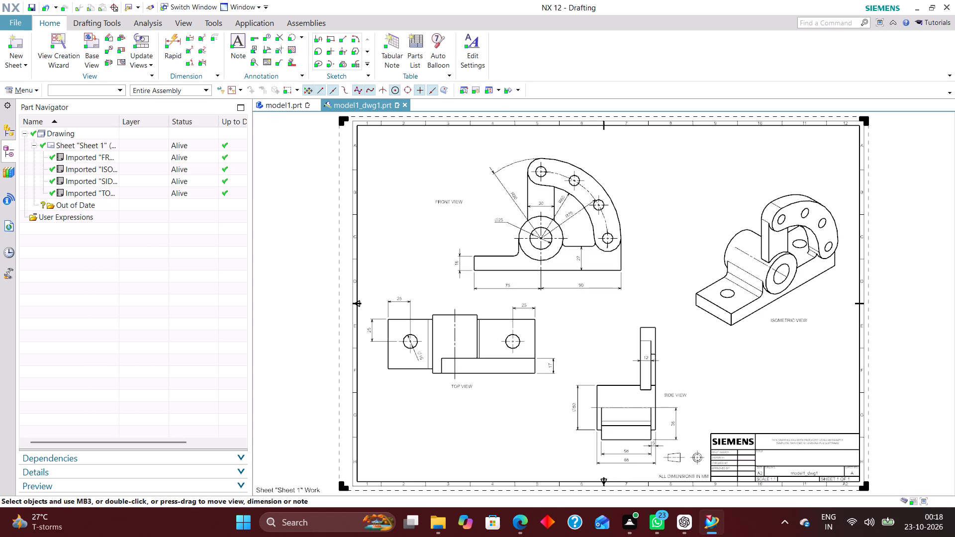
Make layer 256 selectable in the layer settings, keeping layer 2 as the work layer.
scroll(378, 353, "down", 3)
scroll(523, 402, "up", 6)
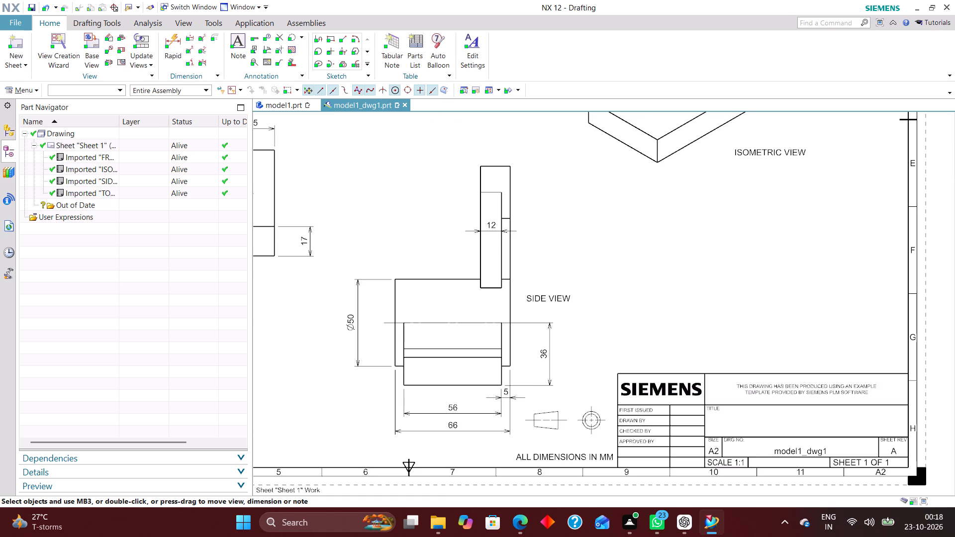
scroll(569, 382, "down", 3)
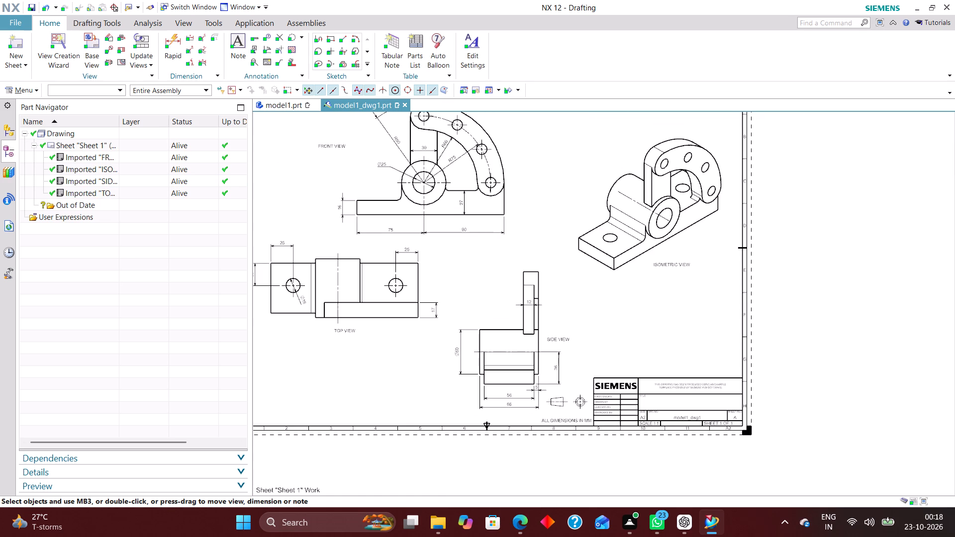
scroll(610, 371, "down", 2)
right_click_drag(562, 273, 508, 325)
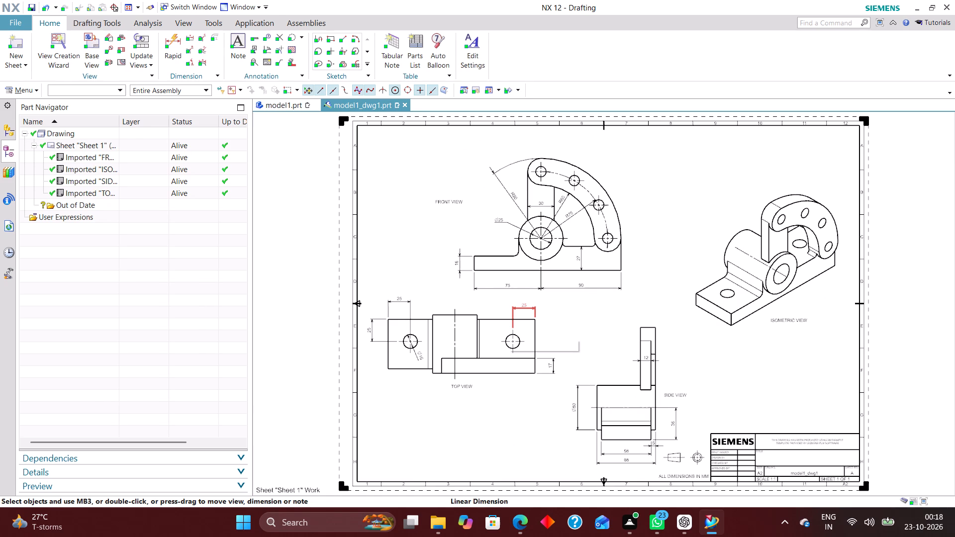
key("ctrl+l")
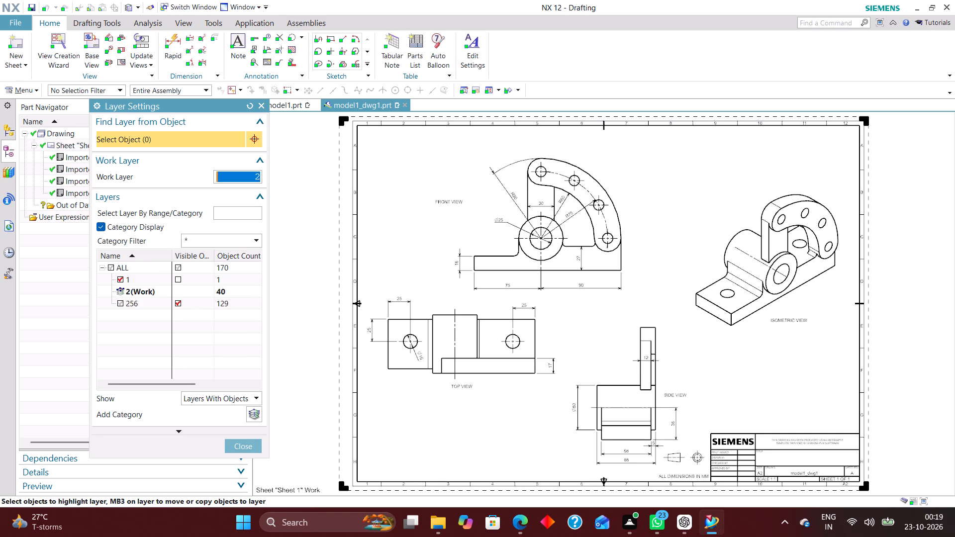
left_click(124, 302)
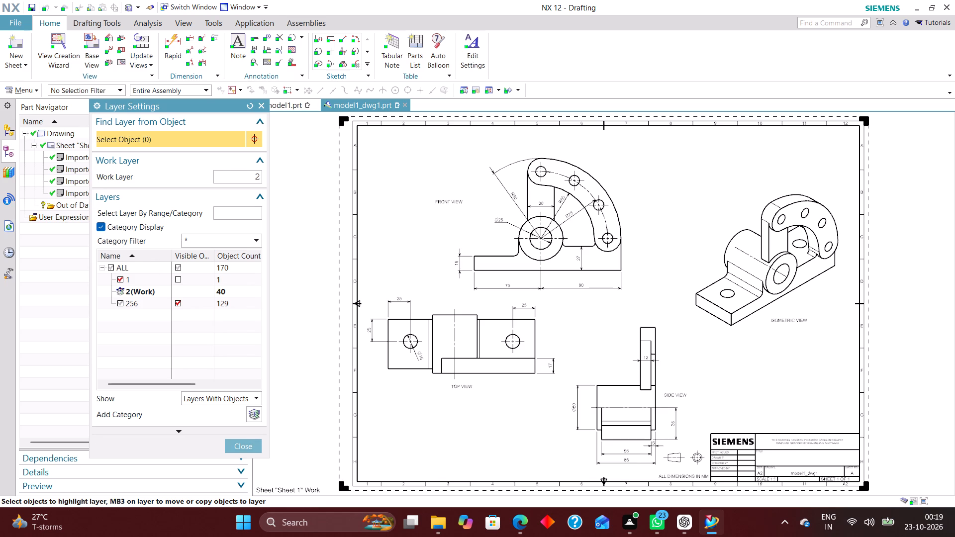
left_click(118, 301)
left_click(251, 447)
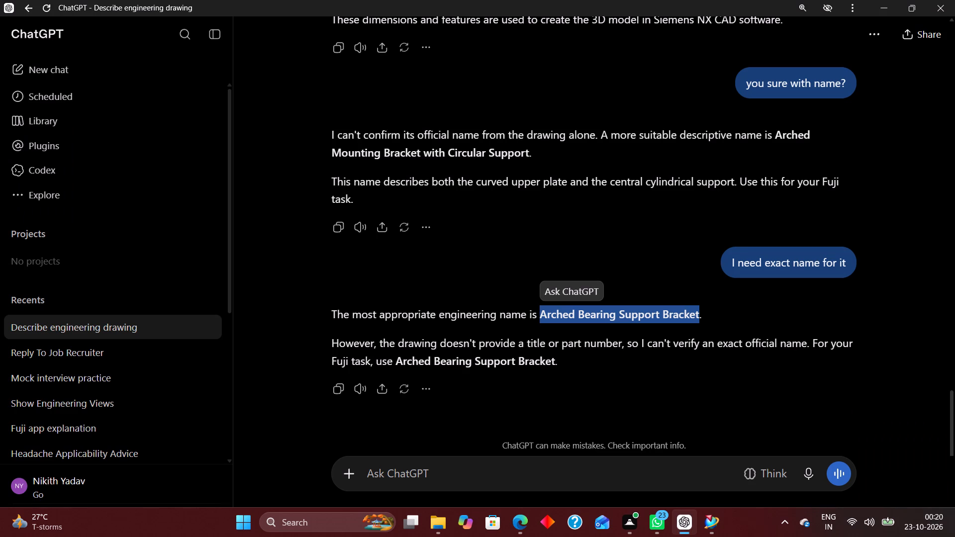
In the ChatGPT conversation, copy the suggested part name "Arched Bearing Support Bracket" from the latest reply.
left_click(713, 333)
right_click_drag(700, 316, 668, 316)
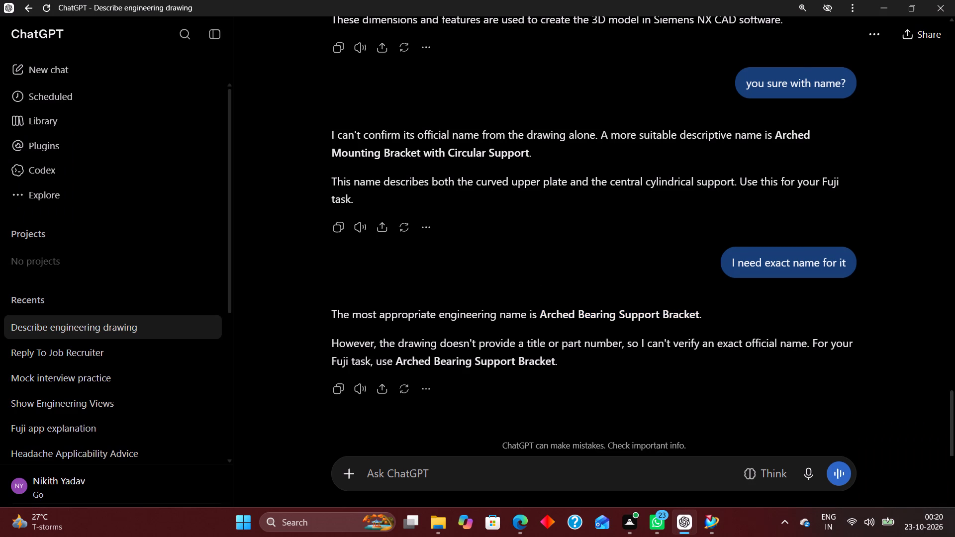
right_click_drag(668, 316, 604, 316)
left_click(656, 328)
left_click(681, 332)
right_click_drag(698, 316, 604, 319)
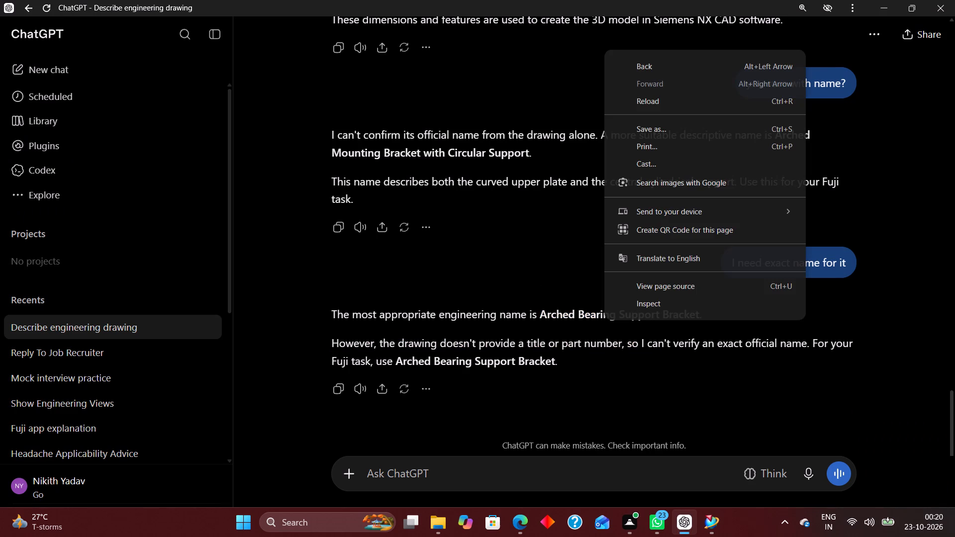
left_click(608, 389)
right_click_drag(698, 314, 618, 312)
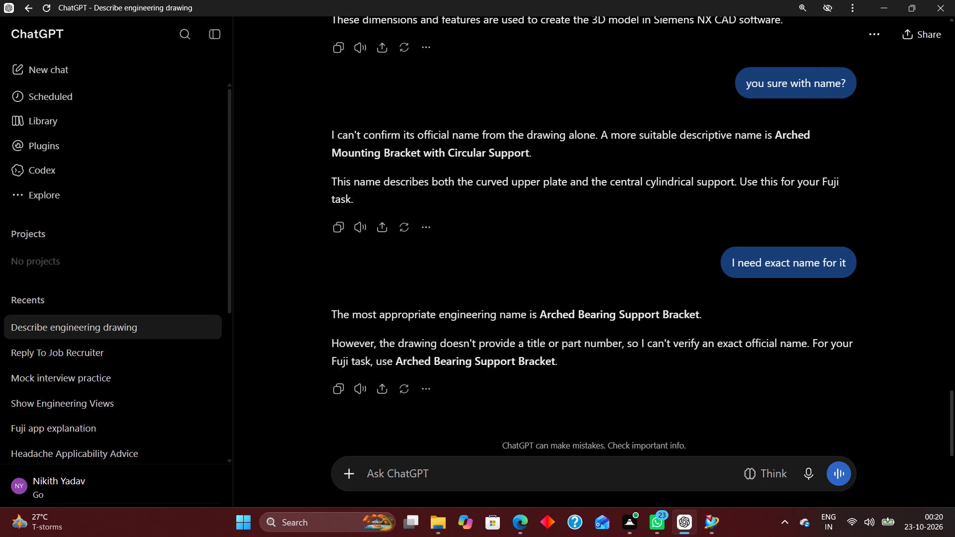
right_click_drag(618, 312, 611, 312)
left_click(692, 332)
left_click_drag(697, 316, 659, 316)
left_click_drag(659, 316, 541, 314)
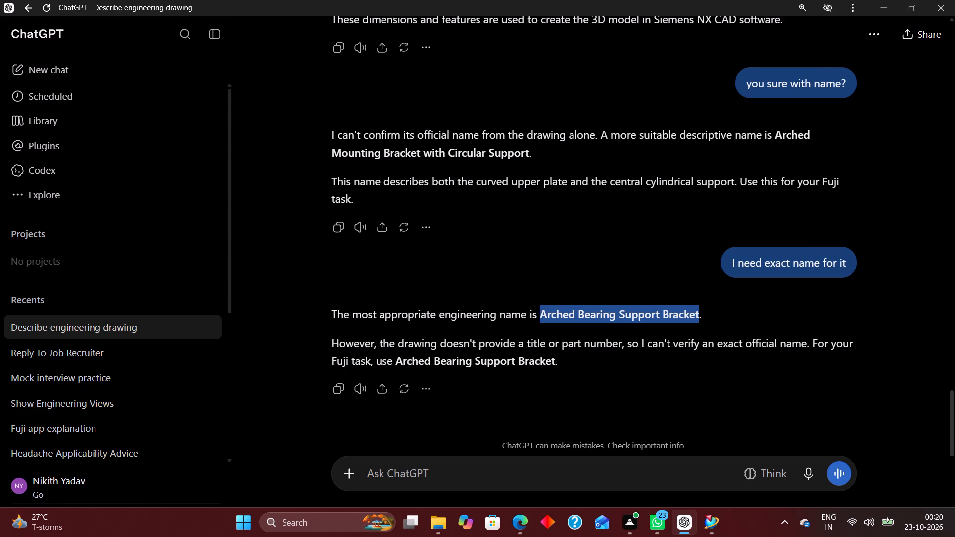
key("ctrl+c")
Return to NX and paste "Arched Bearing Support Bracket" into the title block's empty Label7 title cell.
left_click(705, 521)
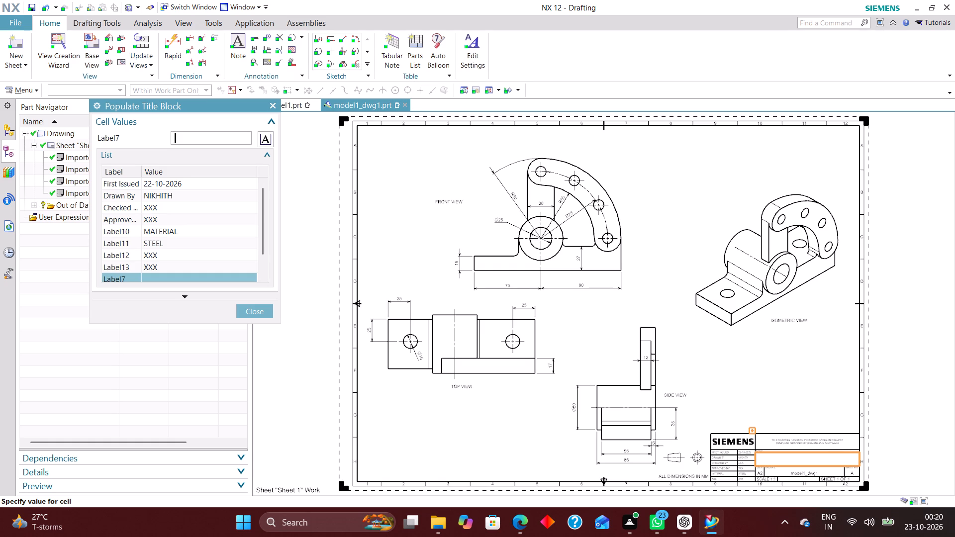
key("ctrl+v")
scroll(196, 139, "down", 3)
scroll(196, 139, "up", 5)
Rewrite the first word of the Label7 title in capitals as ARCHED.
key("Left")
key("Left")
key("Left")
key("Left")
key("Left")
key("Left")
key("Left")
key("Left")
key("Left")
key("Left")
key("Left")
key("Left")
key("Left")
key("Left")
key("Left")
key("Left")
key("Left")
key("Left")
key("Left")
key("Left")
key("Right")
key("Right")
key("Right")
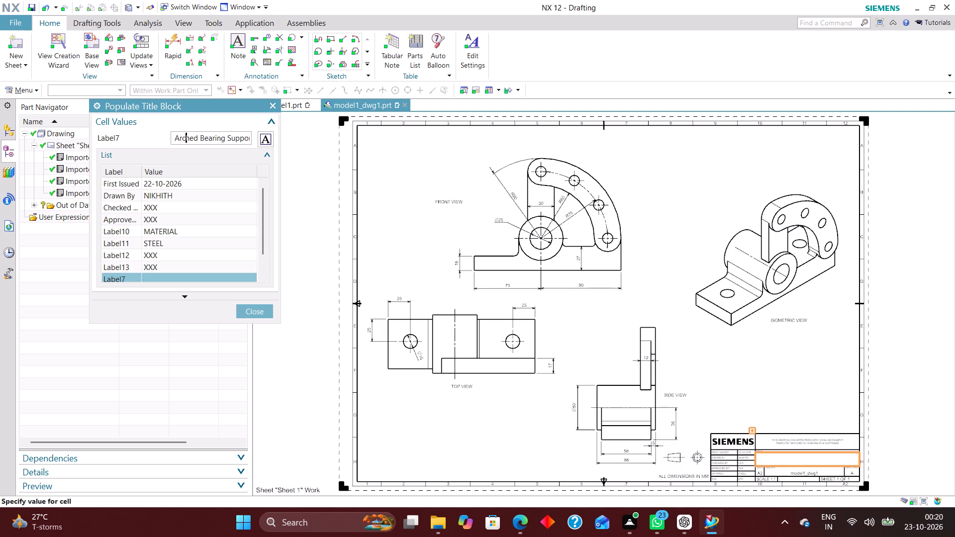
key("Right")
key("Right")
key("Right")
key("BackSpace")
key("BackSpace")
key("BackSpace")
key("BackSpace")
key("BackSpace")
key("e")
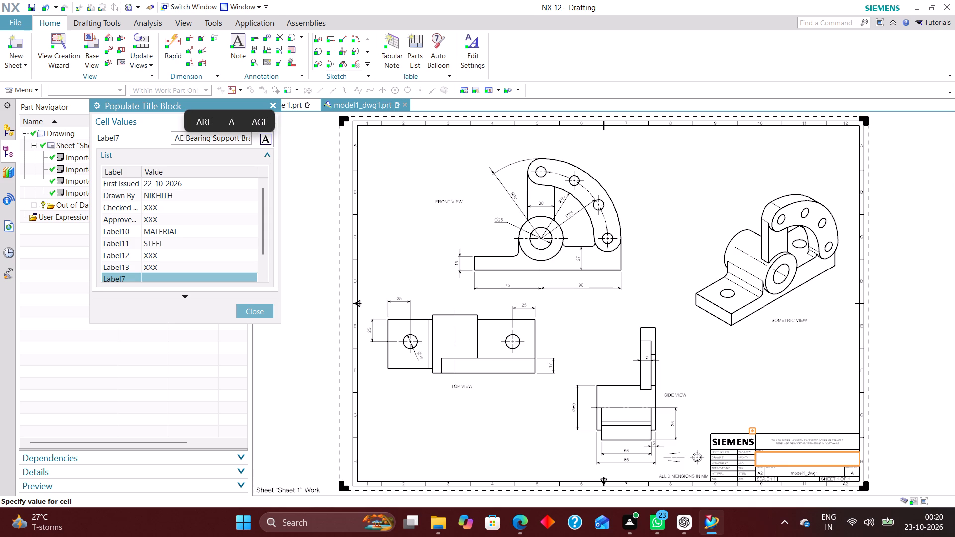
key("BackSpace")
type("RCHE")
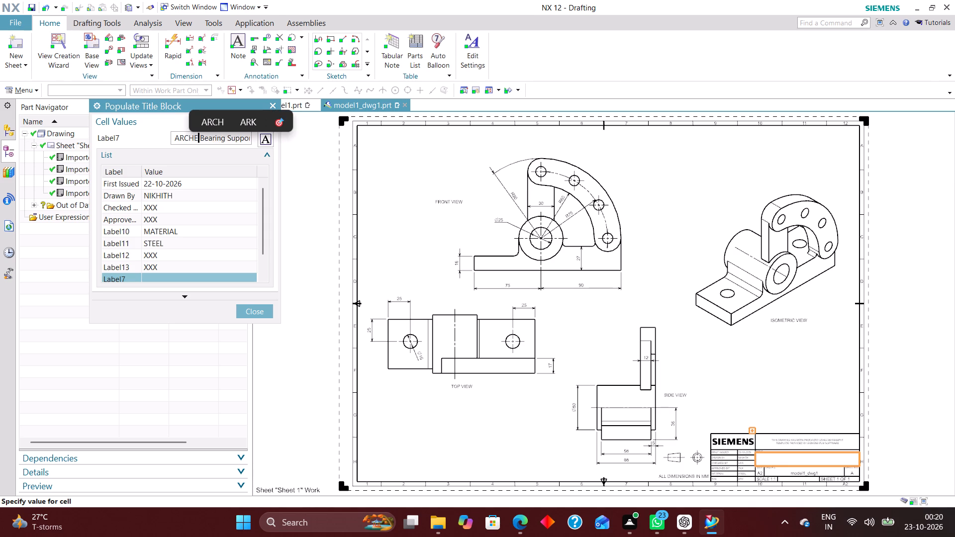
key("d")
Rewrite the second word of the Label7 title in capitals as BEARING.
key("Right")
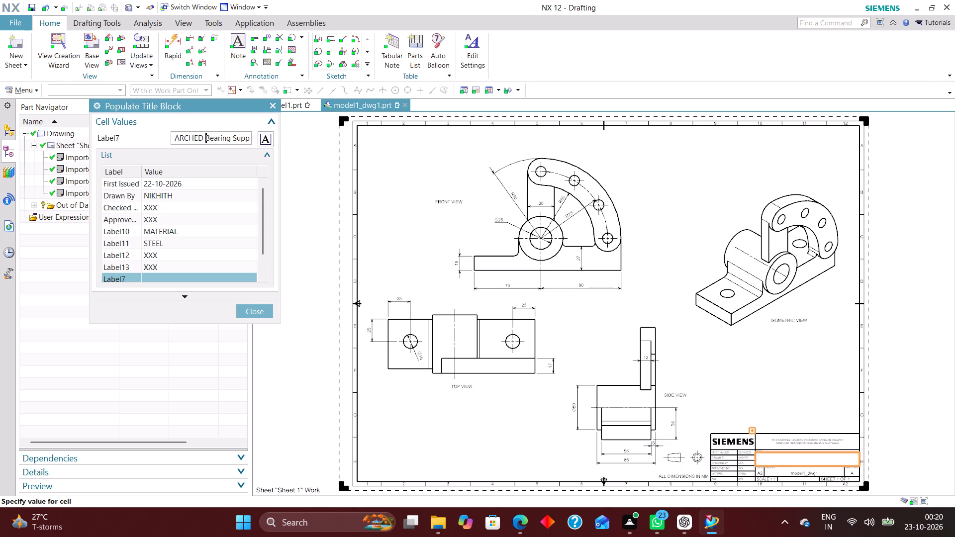
key("Right")
key("Right")
key("Right")
key("Right")
key("Right")
key("Right")
key("Right")
key("BackSpace")
key("BackSpace")
key("BackSpace")
key("BackSpace")
key("BackSpace")
key("BackSpace")
type("EARING")
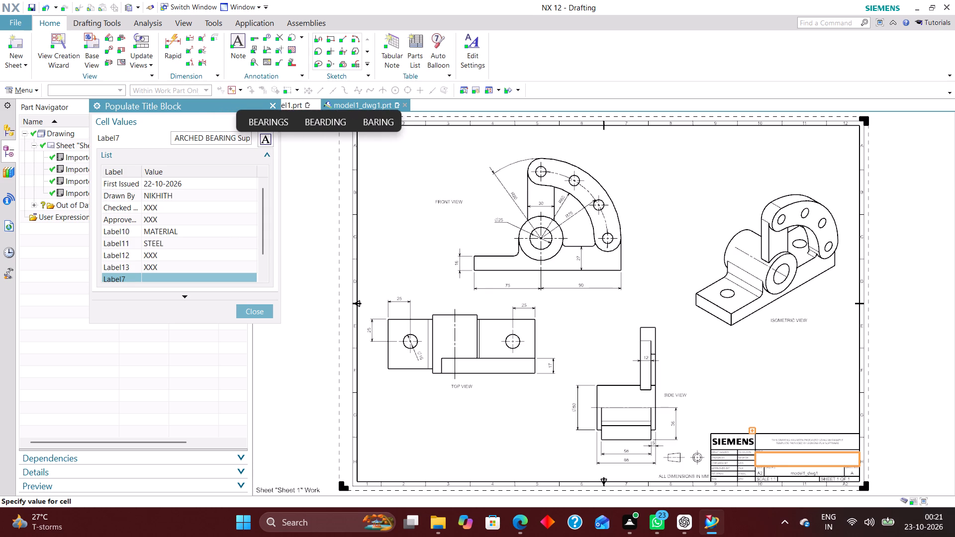
Rewrite the third word of the Label7 title in capitals as SUPPORT.
key("Right")
key("Right")
key("Right")
key("Right")
key("Right")
key("Right")
key("Right")
key("Right")
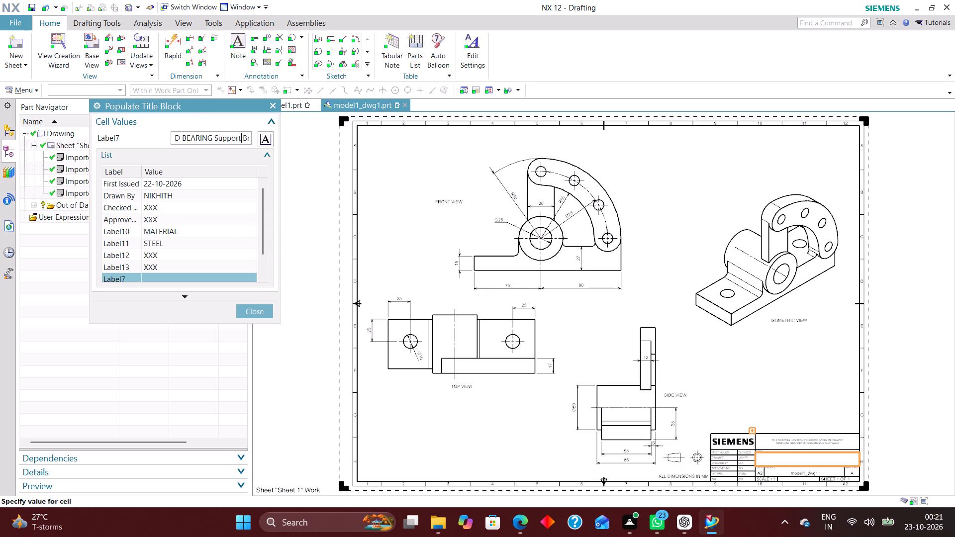
key("BackSpace")
key("BackSpace")
key("BackSpace")
key("BackSpace")
key("BackSpace")
key("BackSpace")
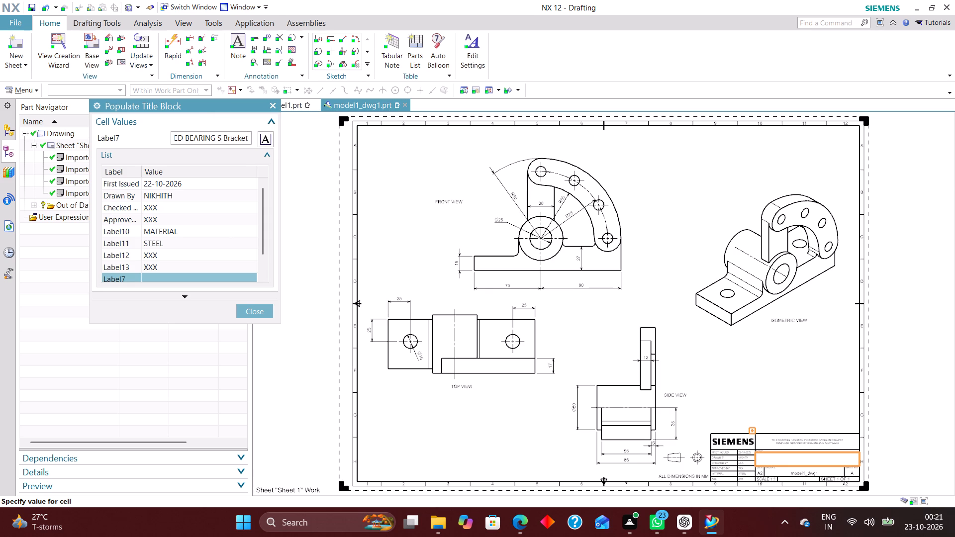
type("UPPORT")
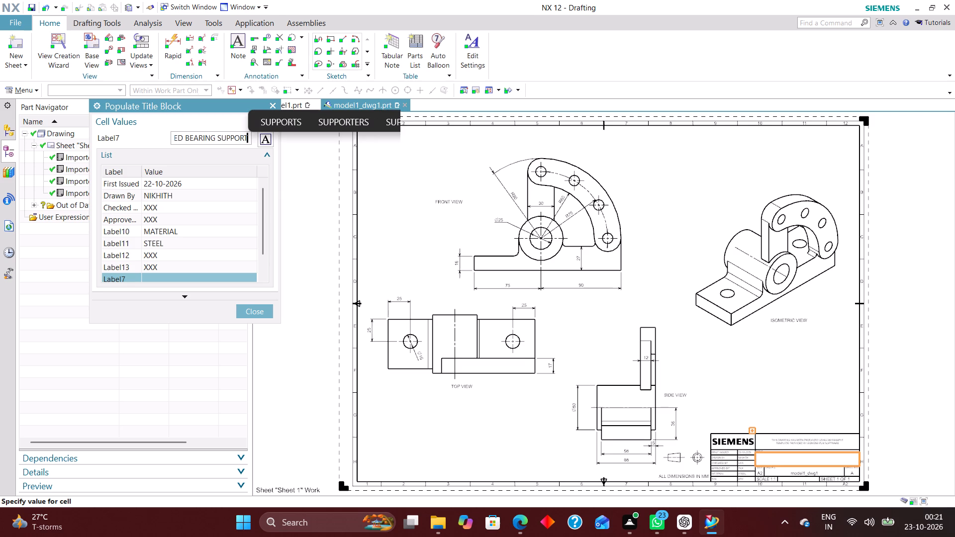
Rewrite the last word of the Label7 title in capitals as BRACKET and enter the title in the cell.
key("Right")
key("Right")
key("Right")
key("Right")
key("Right")
key("Right")
key("Right")
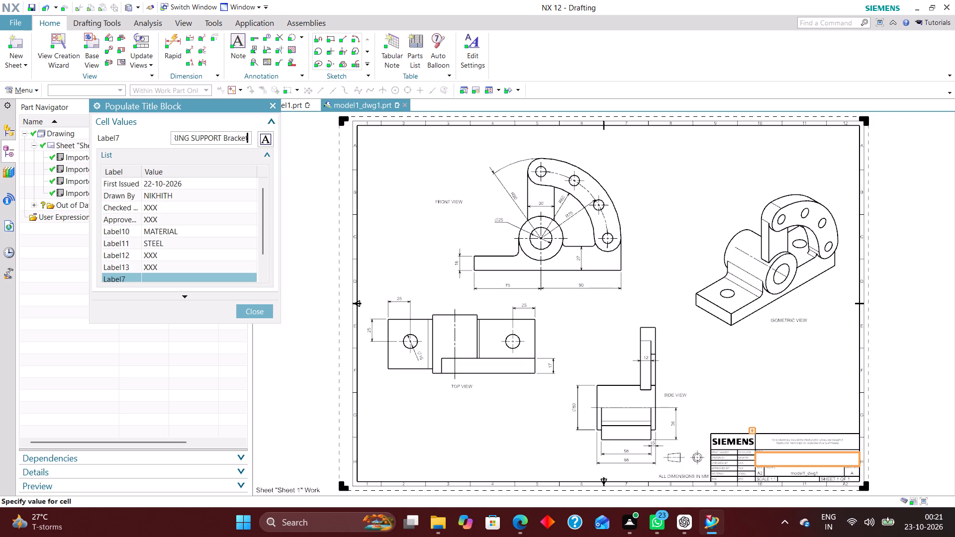
key("Right")
key("BackSpace")
key("BackSpace")
key("BackSpace")
key("BackSpace")
key("BackSpace")
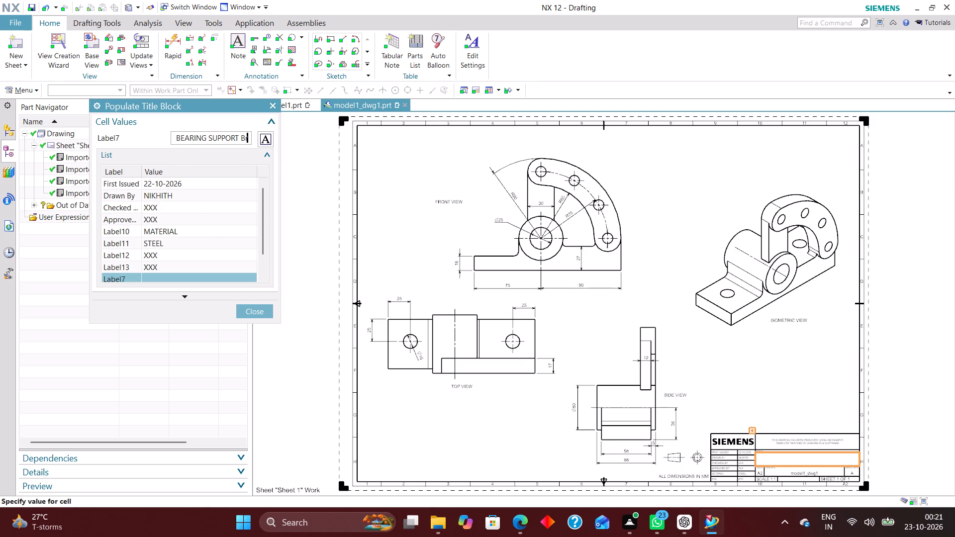
key("BackSpace")
type("RACKET")
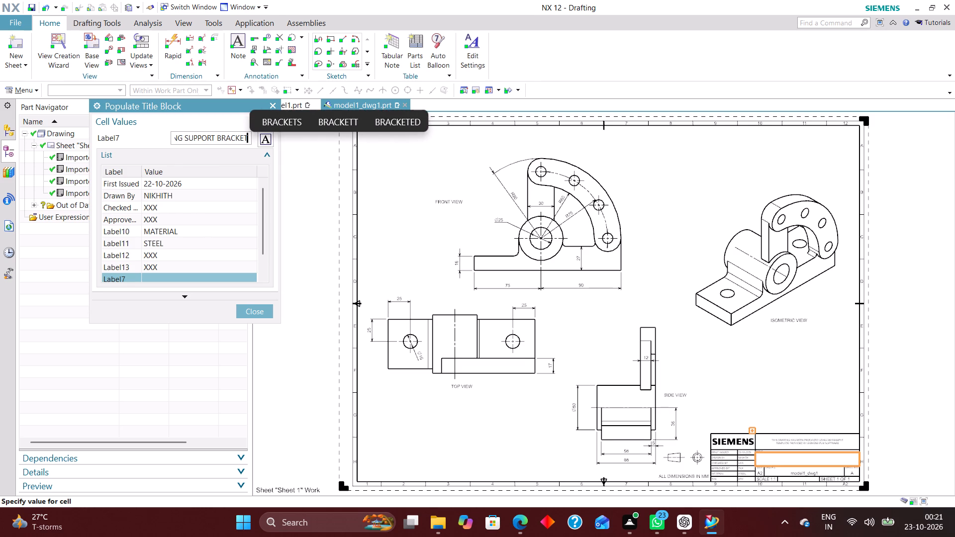
key("Return")
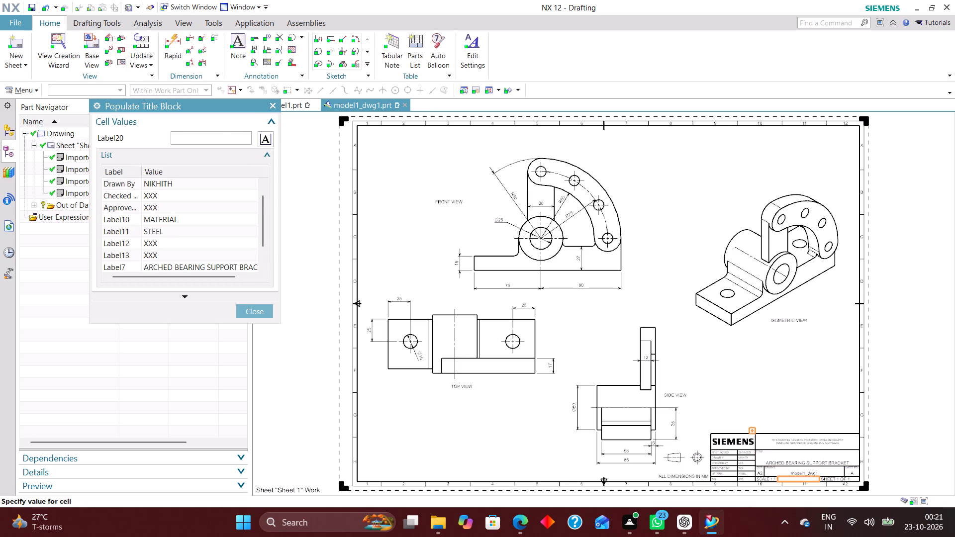
Fill the title block's Label20 cell with "WEIGHT (kg)" and finish populating the title block.
scroll(205, 218, "down", 3)
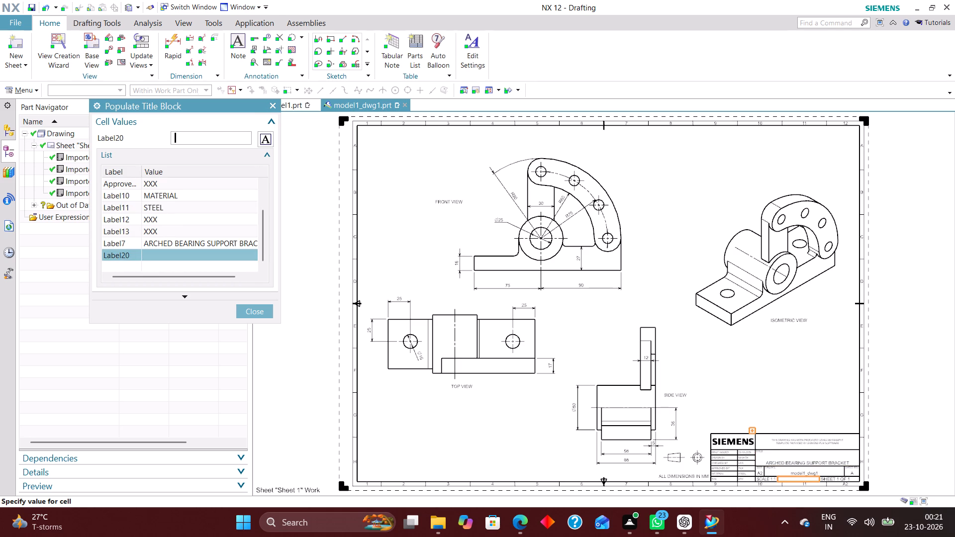
type("WEIGHT")
key("space")
type(")")
key("BackSpace")
type("()")
key("Left")
type("kg")
key("Right")
key("Right")
key("Right")
key("space")
key("Return")
left_click(259, 307)
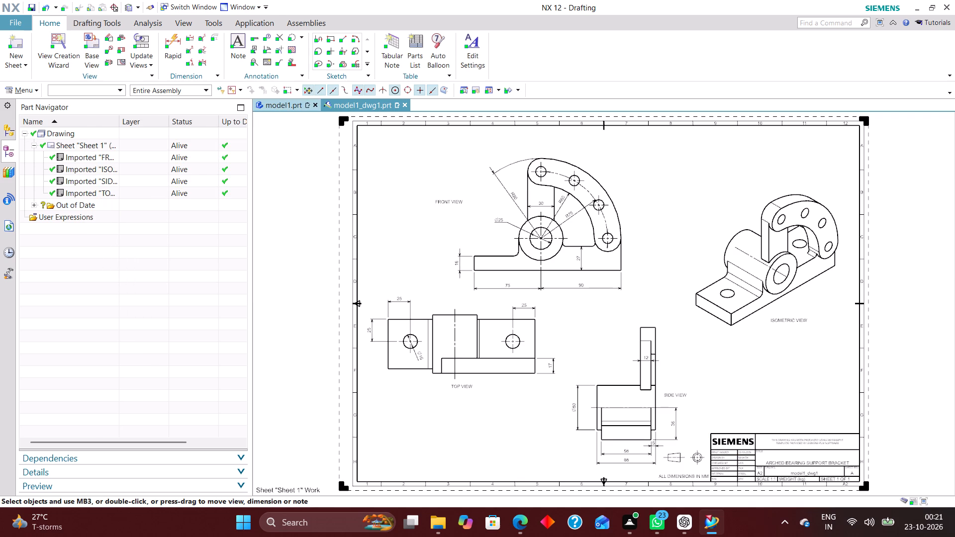
Switch to the model1 part and update its weight data in the displayed part properties.
left_click(275, 106)
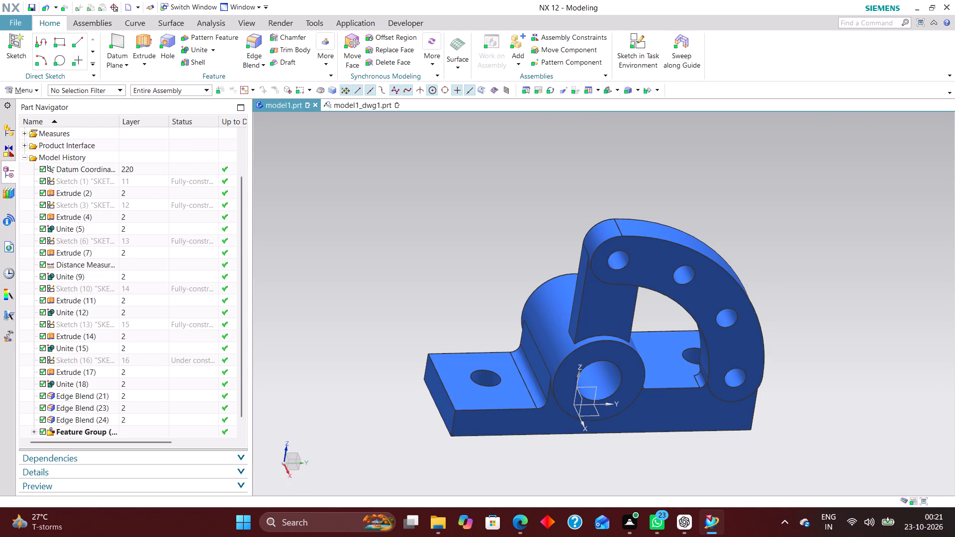
left_click(24, 91)
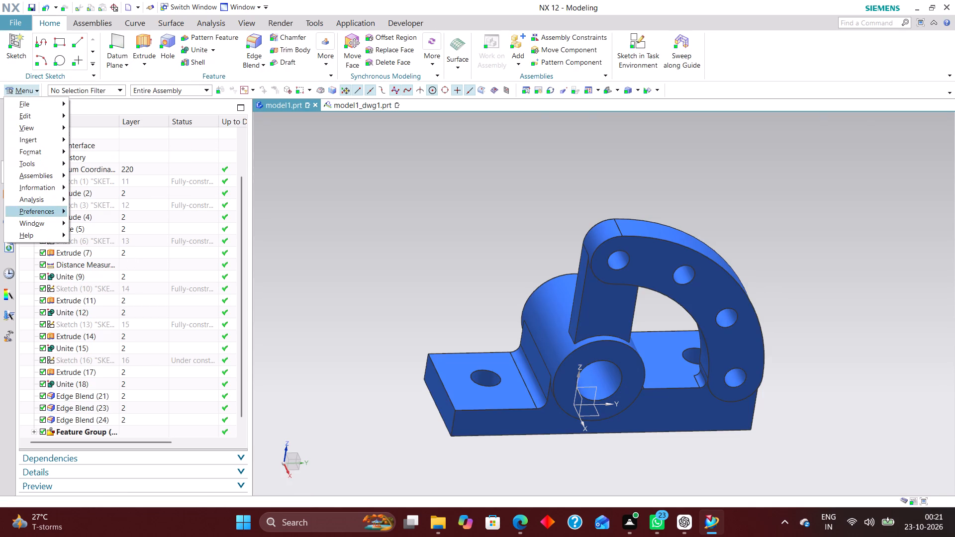
left_click(43, 207)
left_click(40, 104)
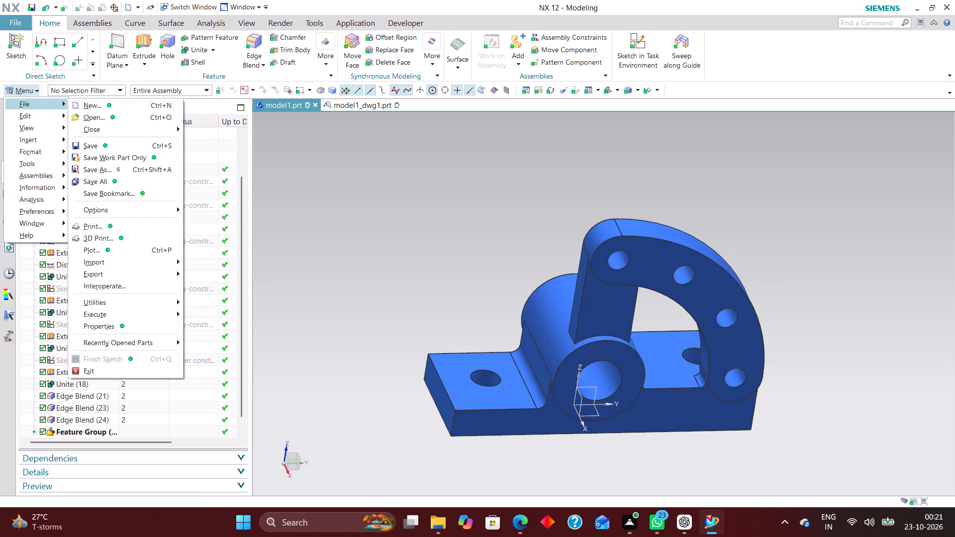
left_click(96, 323)
left_click(398, 190)
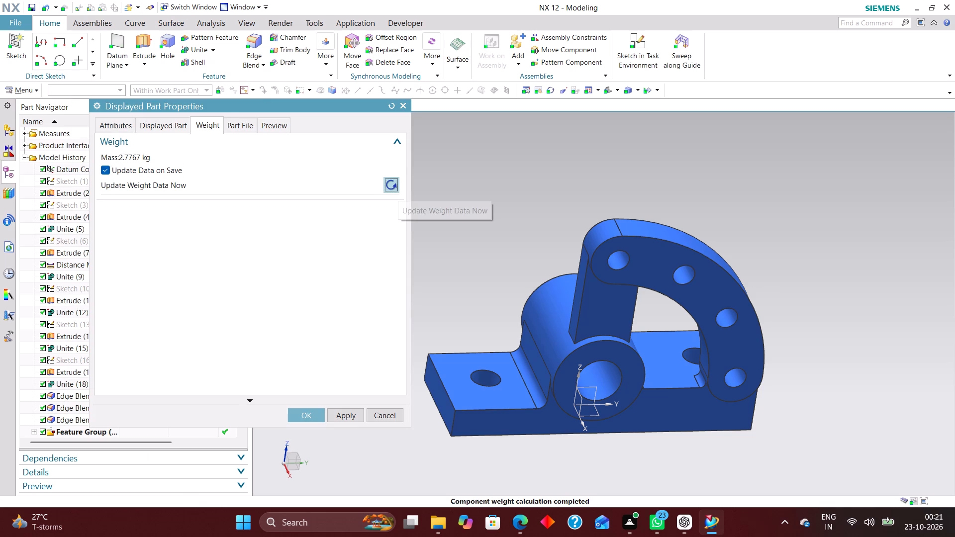
left_click(305, 410)
Return to the model1_dwg1 drawing and extend the title block's Label20 cell to "WEIGHT (kg) 2.7767".
left_click(343, 103)
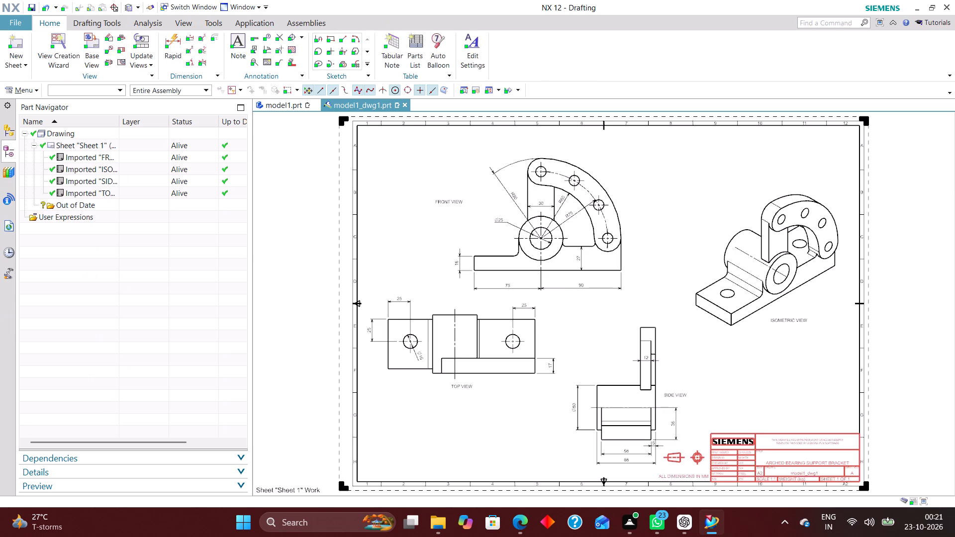
right_click(701, 454)
left_click(735, 340)
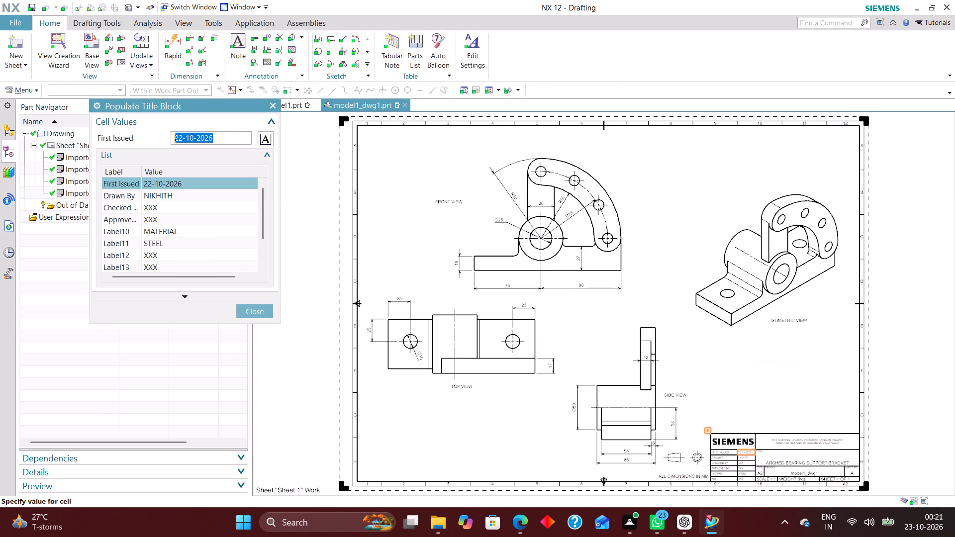
scroll(186, 248, "down", 5)
left_click(203, 253)
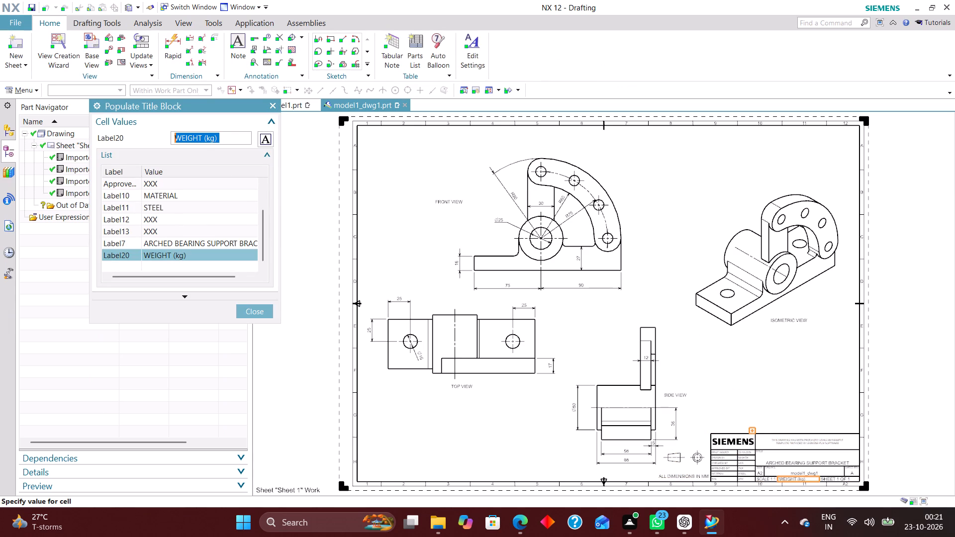
left_click(230, 135)
type("2.")
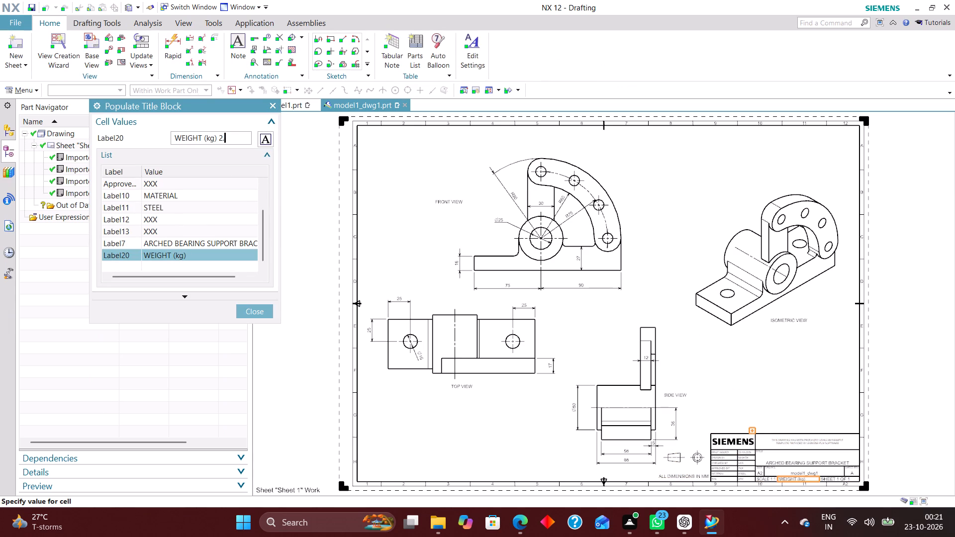
type("7767")
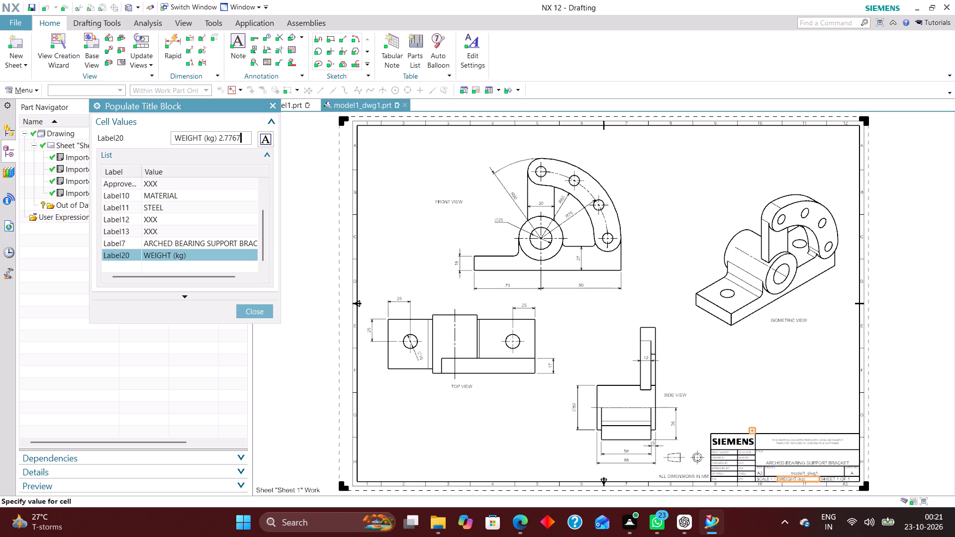
key("Return")
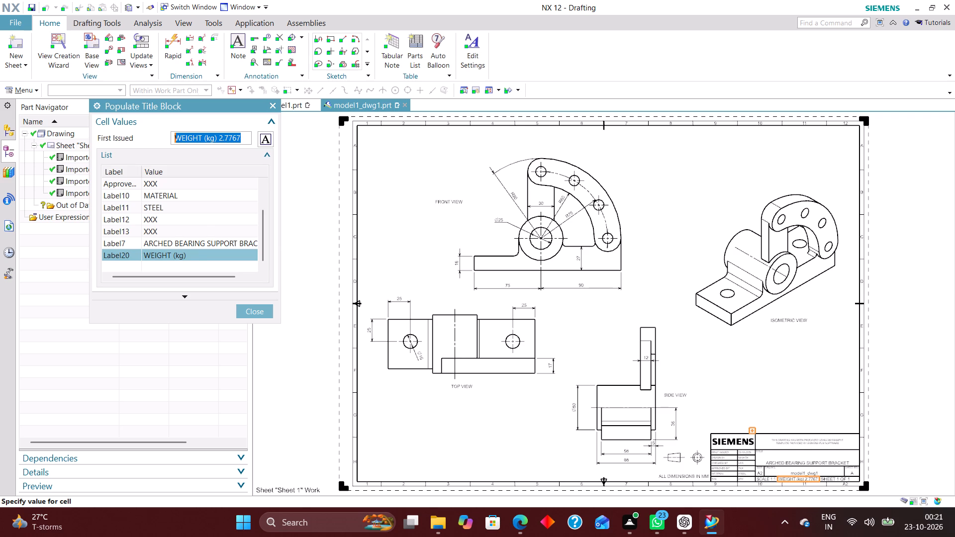
left_click(252, 307)
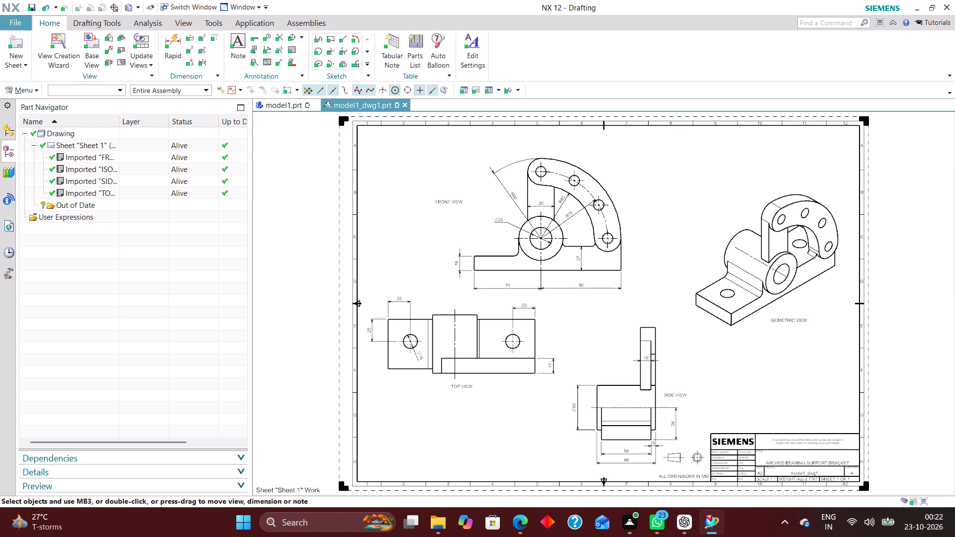
Move the FRONT VIEW label below the front view, just under its 90 dimension.
left_click_drag(455, 200, 485, 229)
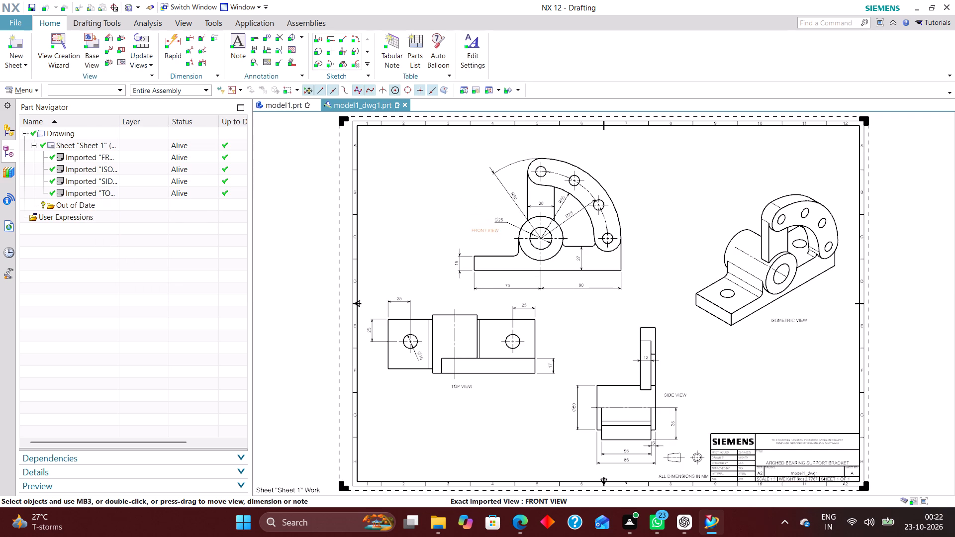
left_click_drag(485, 229, 662, 264)
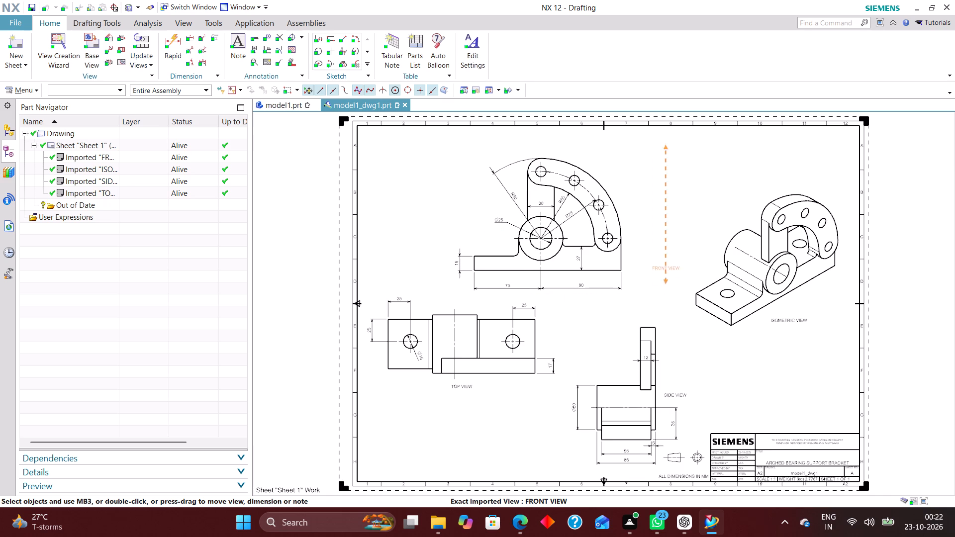
left_click_drag(662, 264, 598, 296)
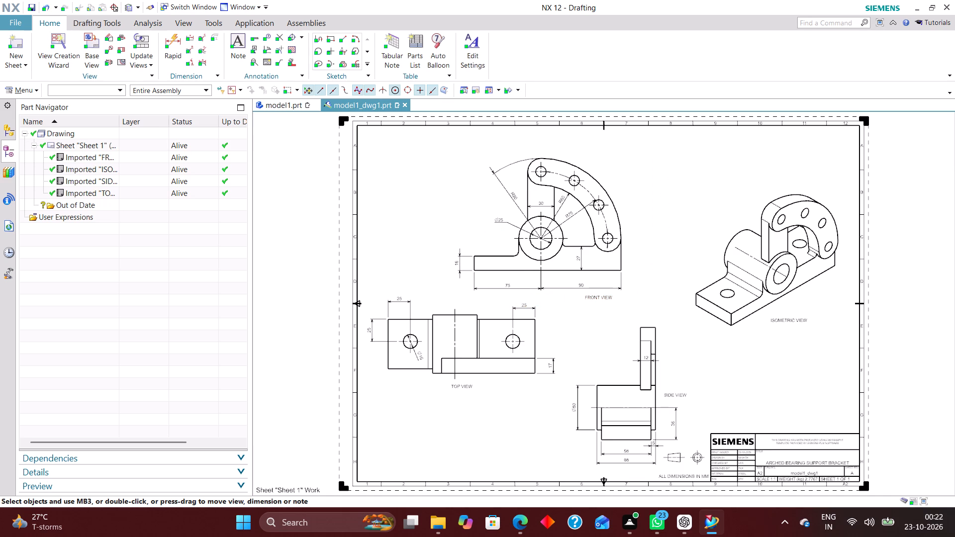
Shift the TOP VIEW label slightly so it sits below the middle of the top view.
left_click_drag(464, 383, 444, 387)
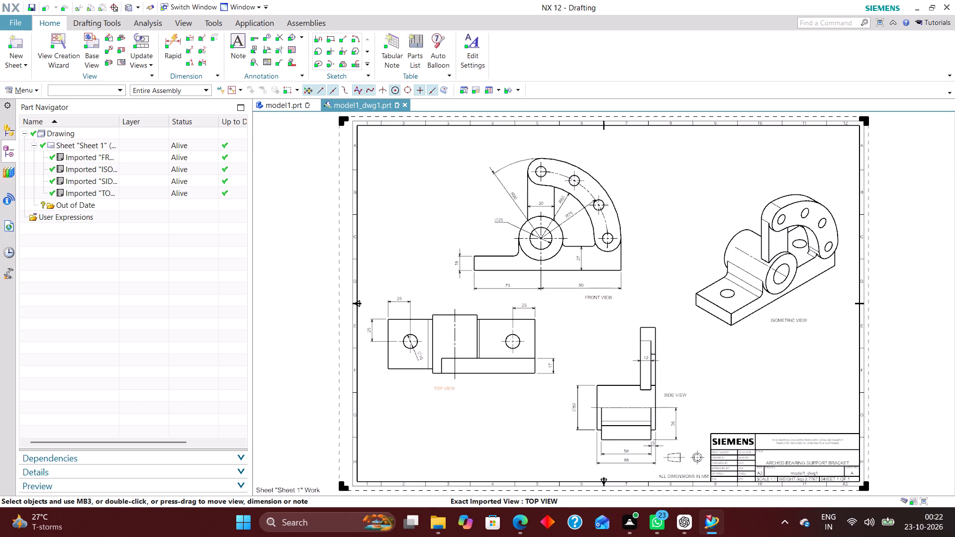
left_click_drag(444, 387, 443, 387)
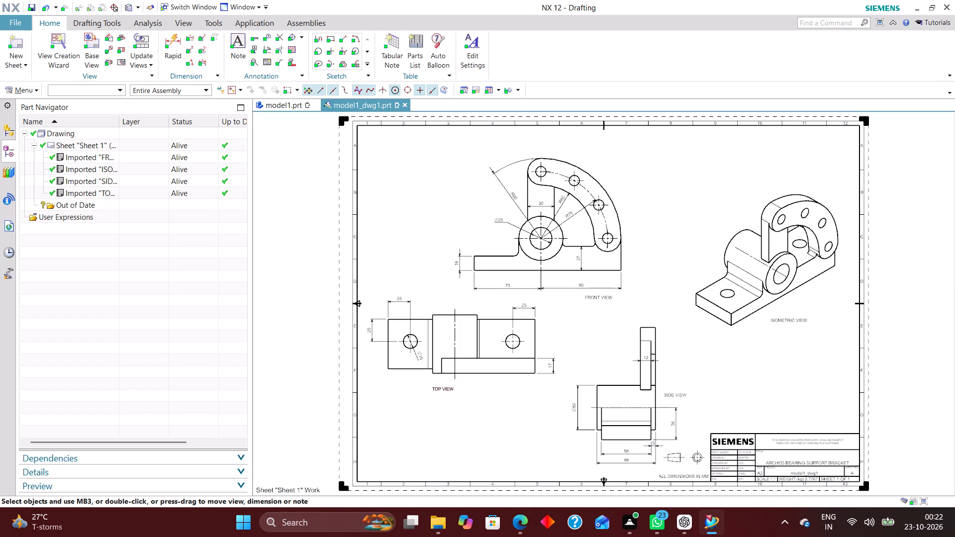
Open Layer Visible in View for the ISOMETRIC VIEW and make all its layers invisible.
left_click(39, 93)
left_click(43, 151)
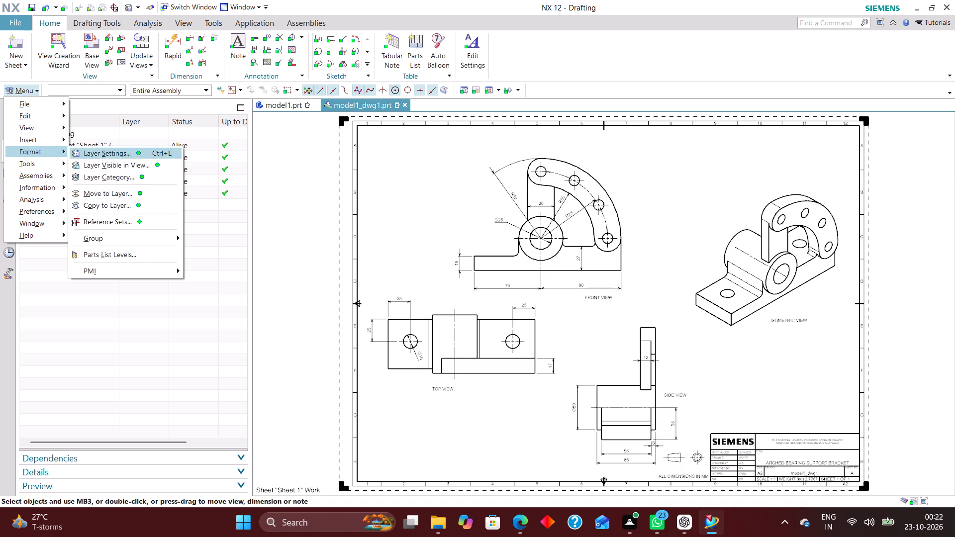
left_click(143, 164)
left_click(124, 129)
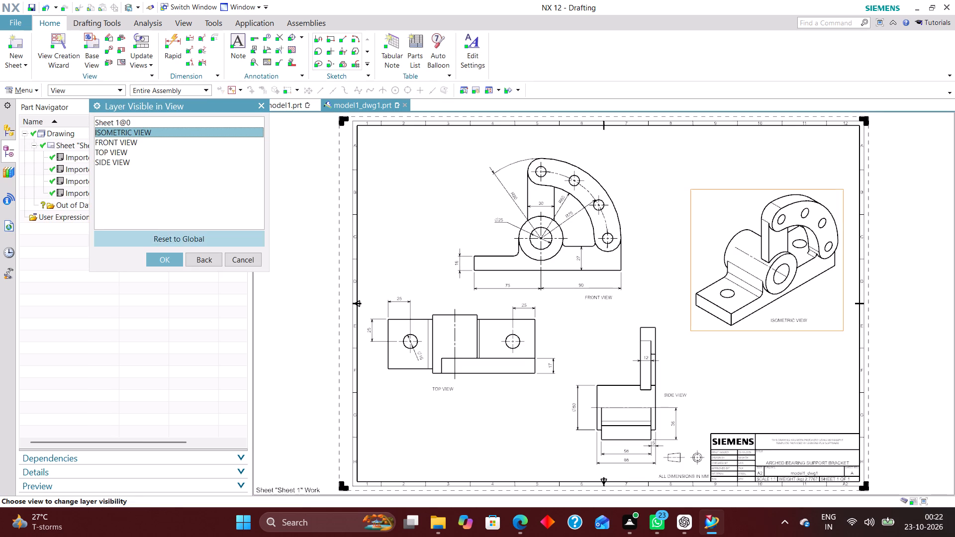
left_click(159, 256)
left_click(100, 180)
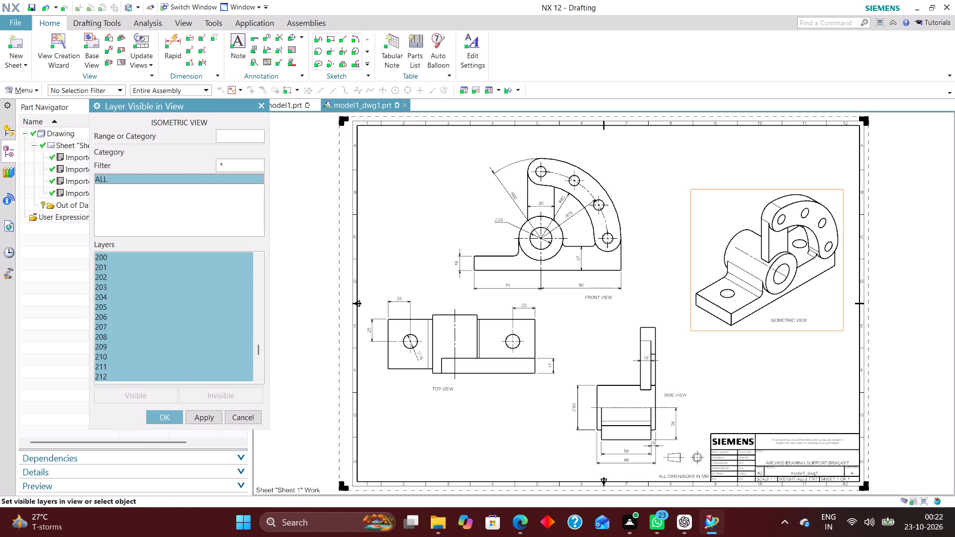
left_click(245, 399)
Make only layers 2, 223, 224, 225, 226 and 256 visible in the ISOMETRIC VIEW and accept the settings.
left_click(230, 132)
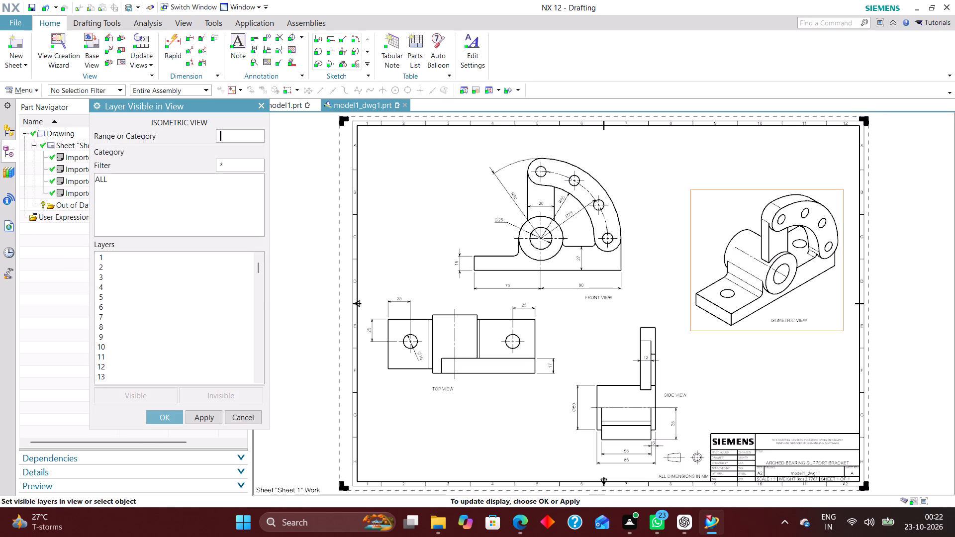
key("2")
key("Return")
type("223")
key("Return")
type("224")
key("Return")
type("225")
key("Return")
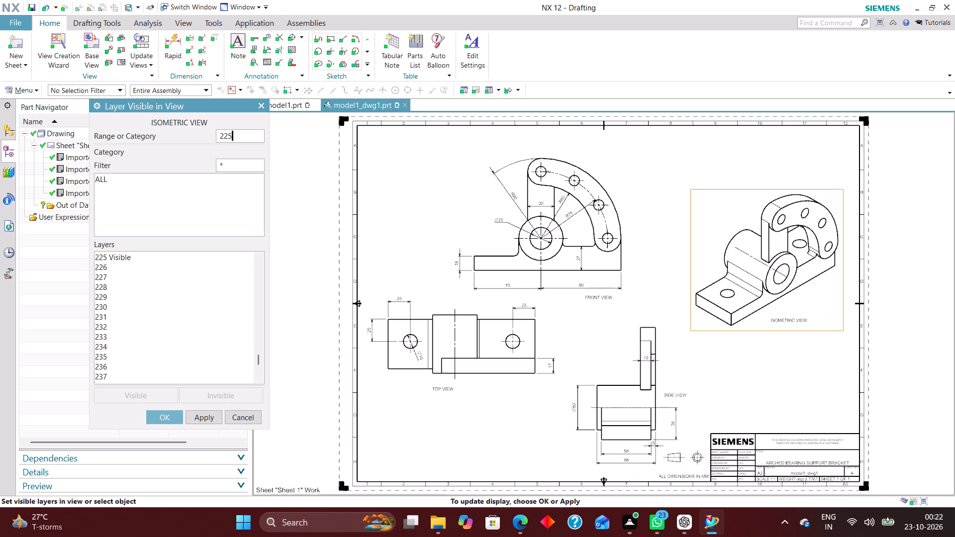
type("226")
key("Return")
type("256")
key("Return")
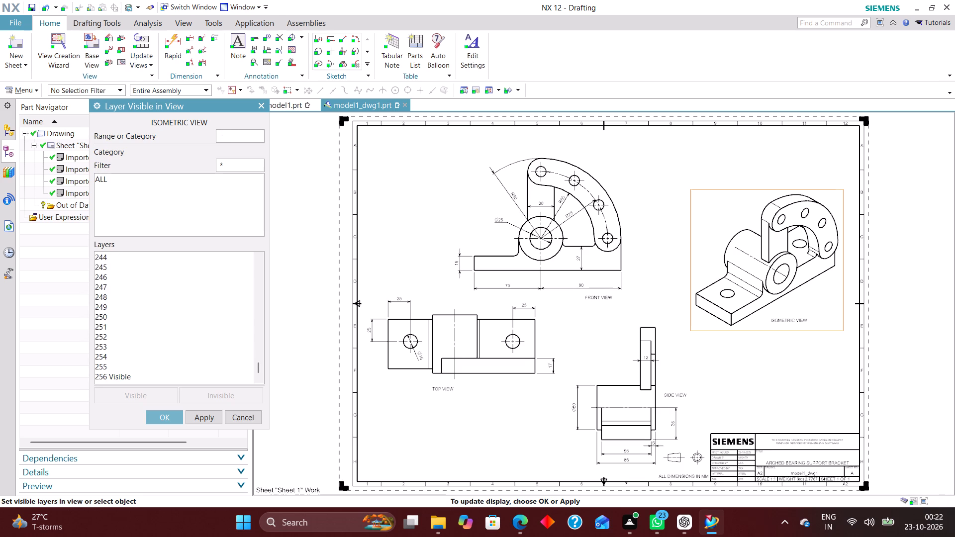
left_click(168, 415)
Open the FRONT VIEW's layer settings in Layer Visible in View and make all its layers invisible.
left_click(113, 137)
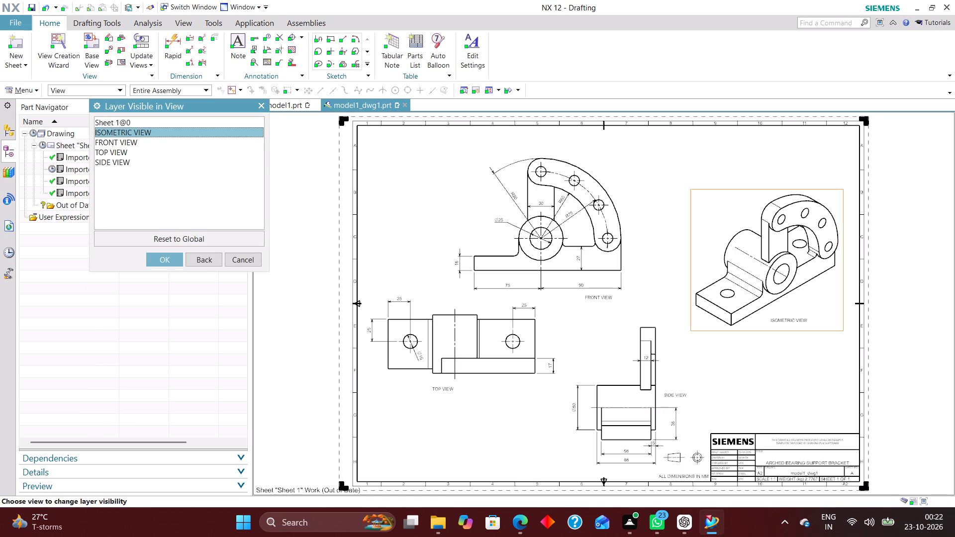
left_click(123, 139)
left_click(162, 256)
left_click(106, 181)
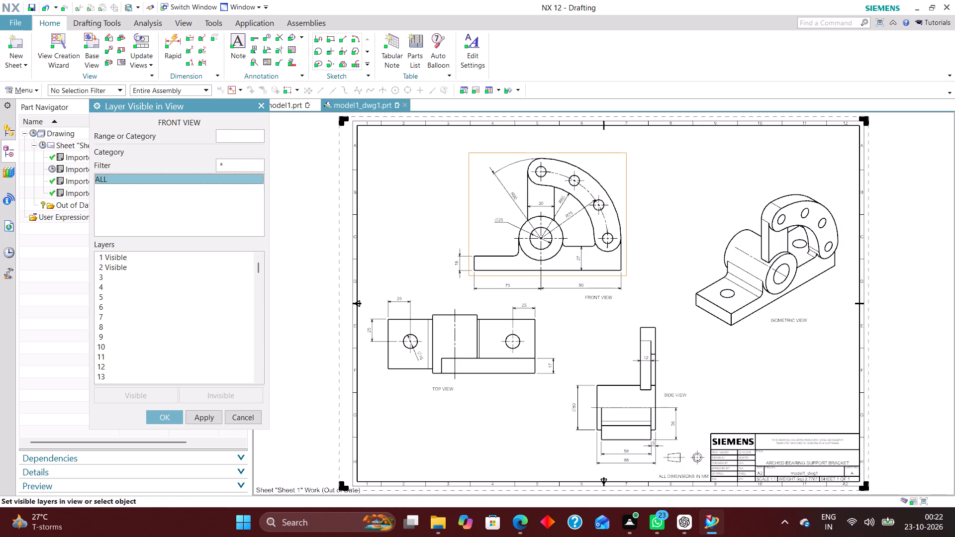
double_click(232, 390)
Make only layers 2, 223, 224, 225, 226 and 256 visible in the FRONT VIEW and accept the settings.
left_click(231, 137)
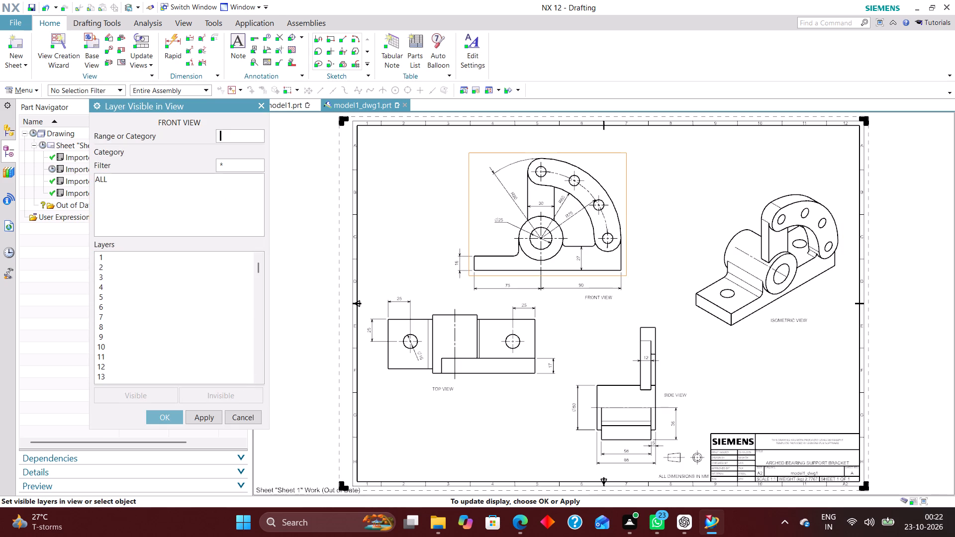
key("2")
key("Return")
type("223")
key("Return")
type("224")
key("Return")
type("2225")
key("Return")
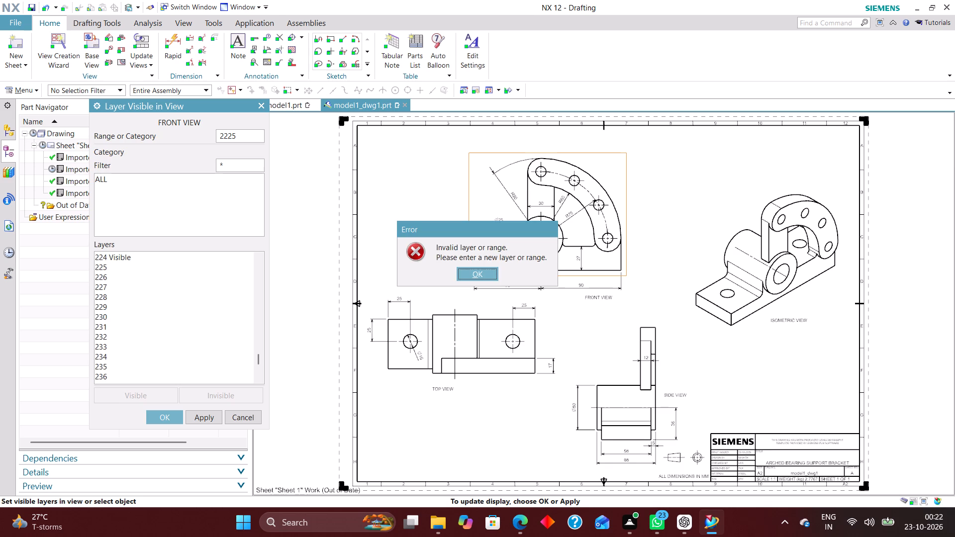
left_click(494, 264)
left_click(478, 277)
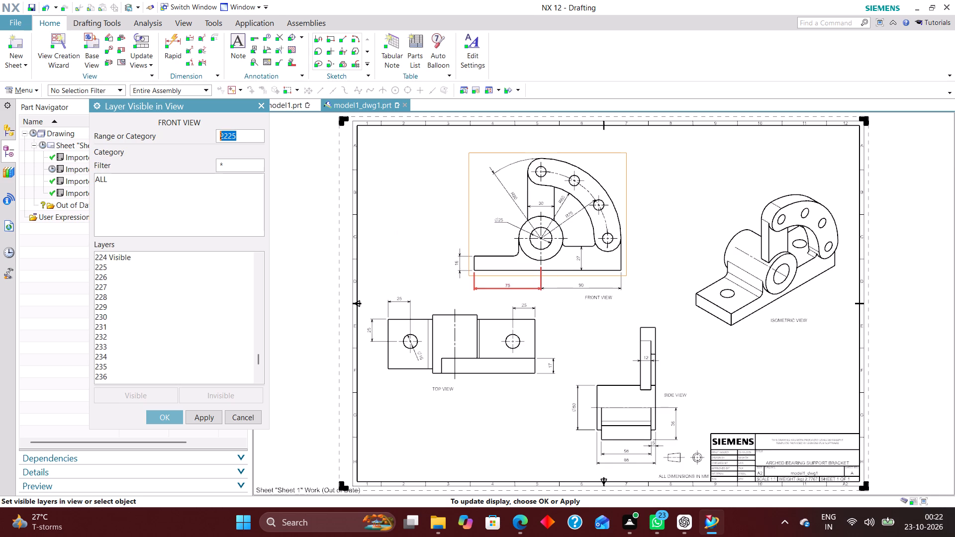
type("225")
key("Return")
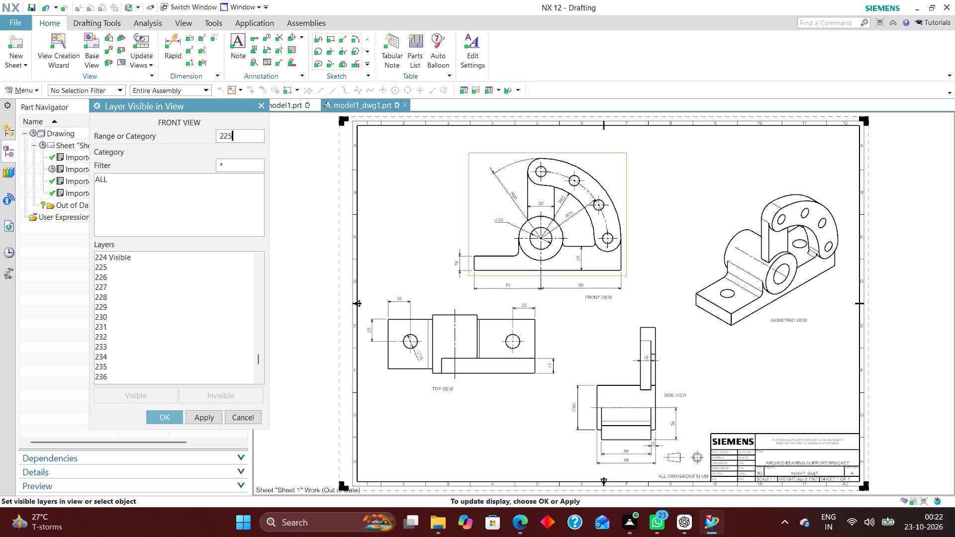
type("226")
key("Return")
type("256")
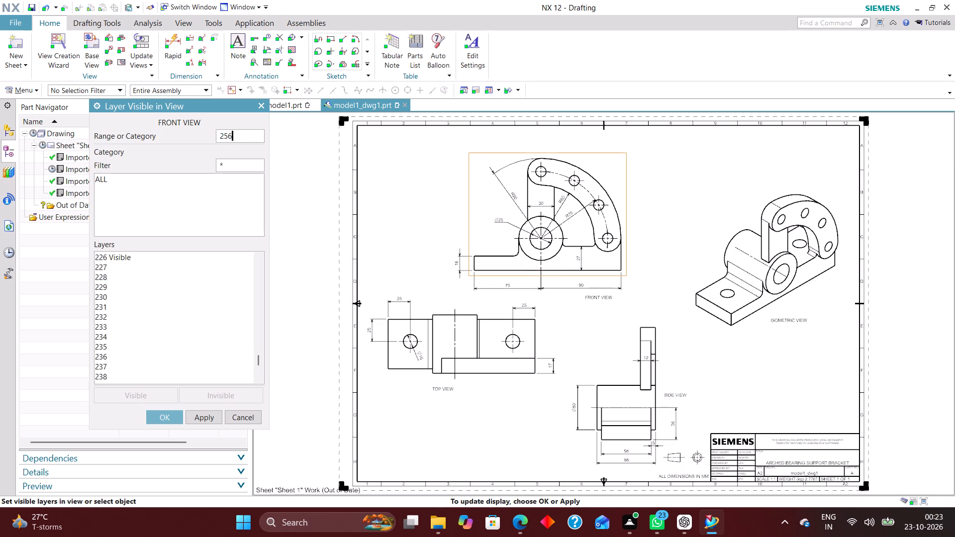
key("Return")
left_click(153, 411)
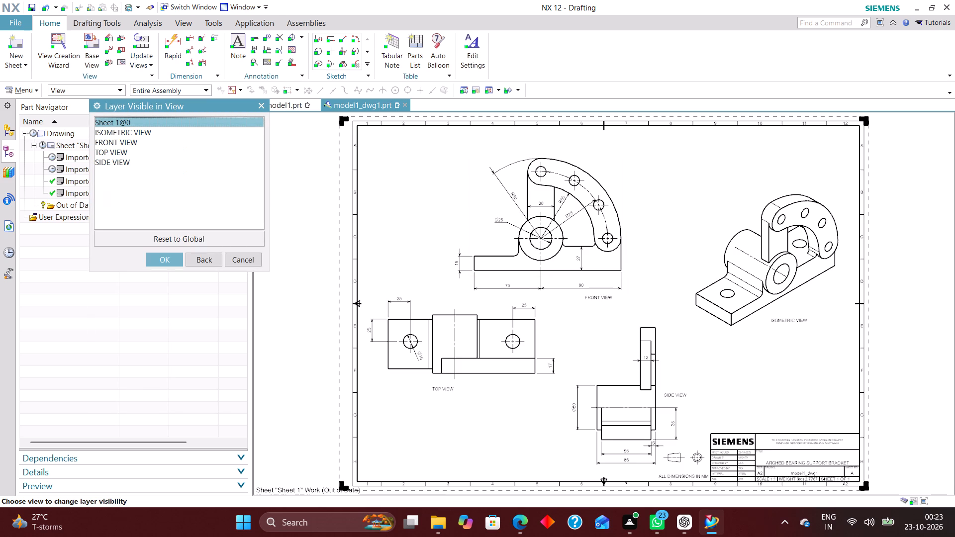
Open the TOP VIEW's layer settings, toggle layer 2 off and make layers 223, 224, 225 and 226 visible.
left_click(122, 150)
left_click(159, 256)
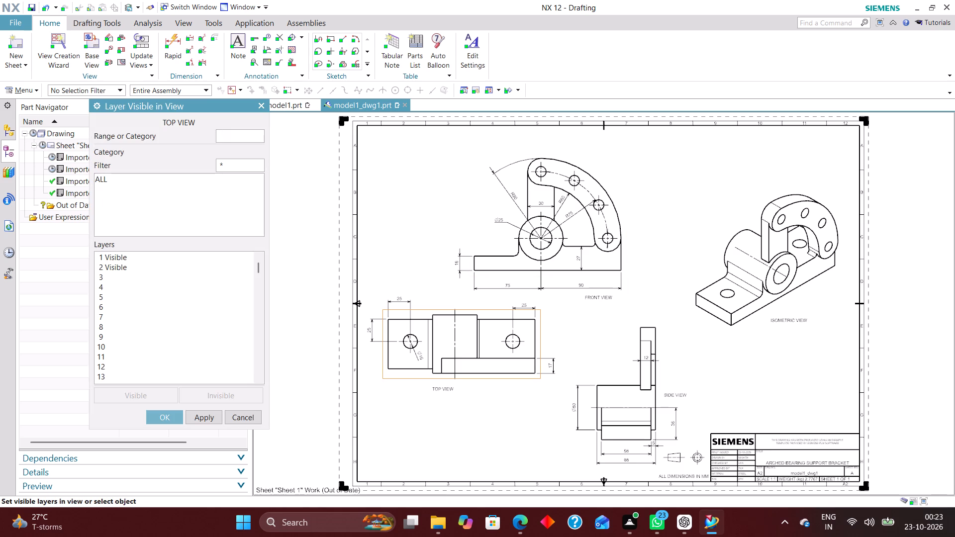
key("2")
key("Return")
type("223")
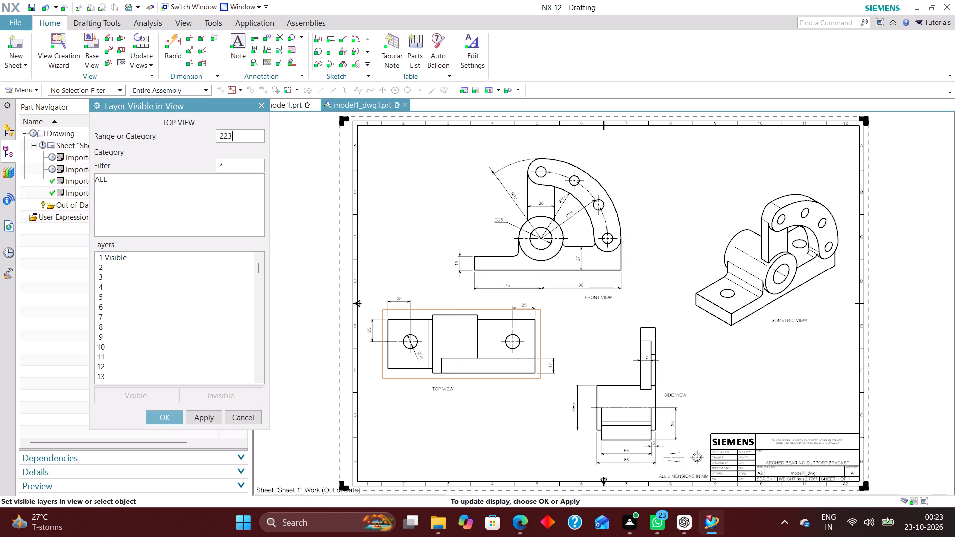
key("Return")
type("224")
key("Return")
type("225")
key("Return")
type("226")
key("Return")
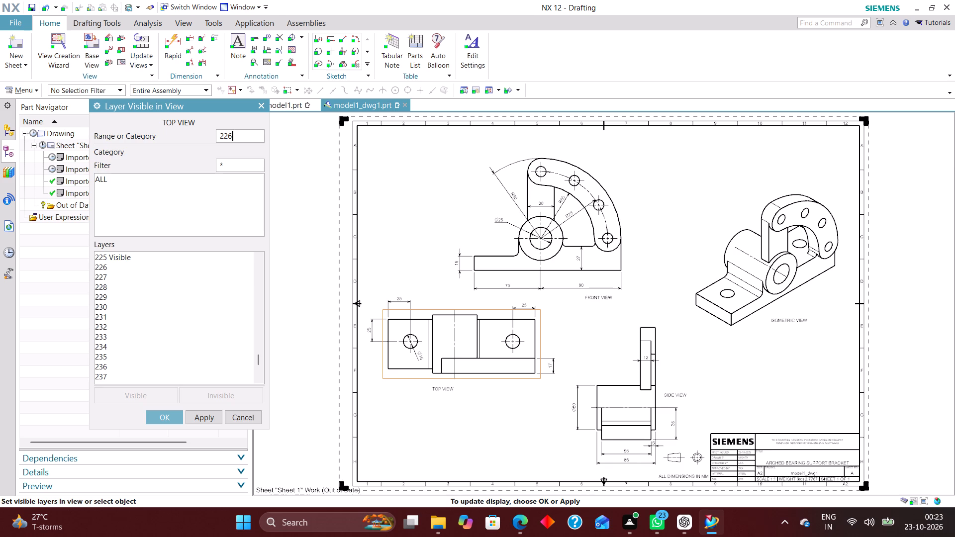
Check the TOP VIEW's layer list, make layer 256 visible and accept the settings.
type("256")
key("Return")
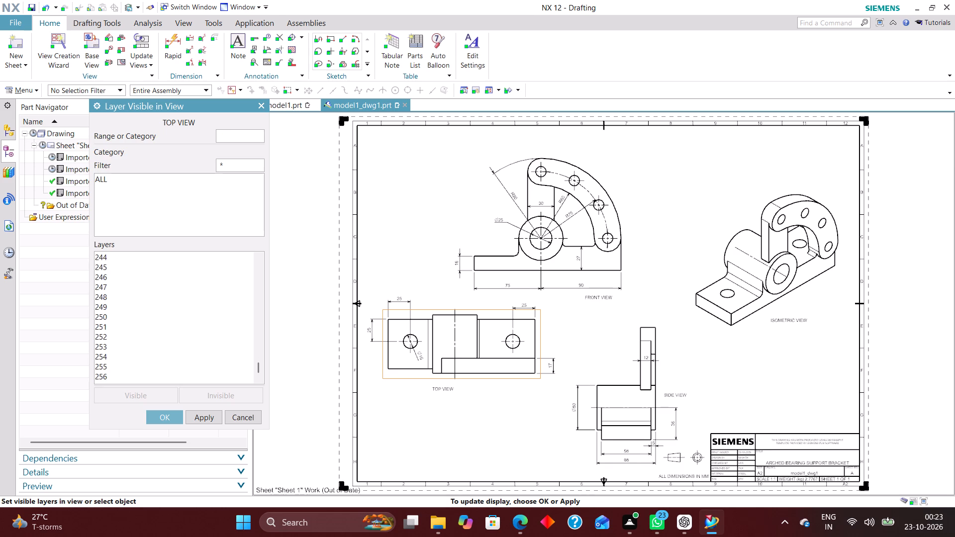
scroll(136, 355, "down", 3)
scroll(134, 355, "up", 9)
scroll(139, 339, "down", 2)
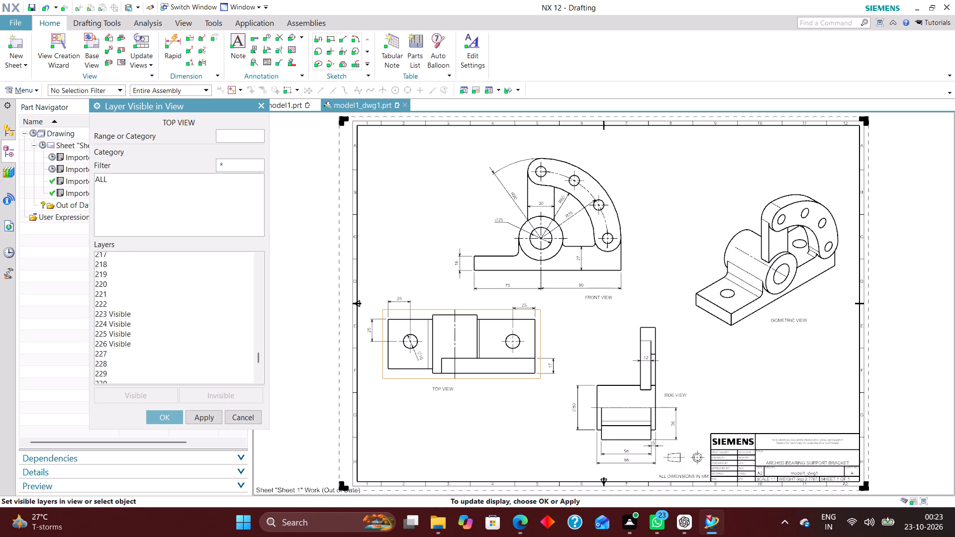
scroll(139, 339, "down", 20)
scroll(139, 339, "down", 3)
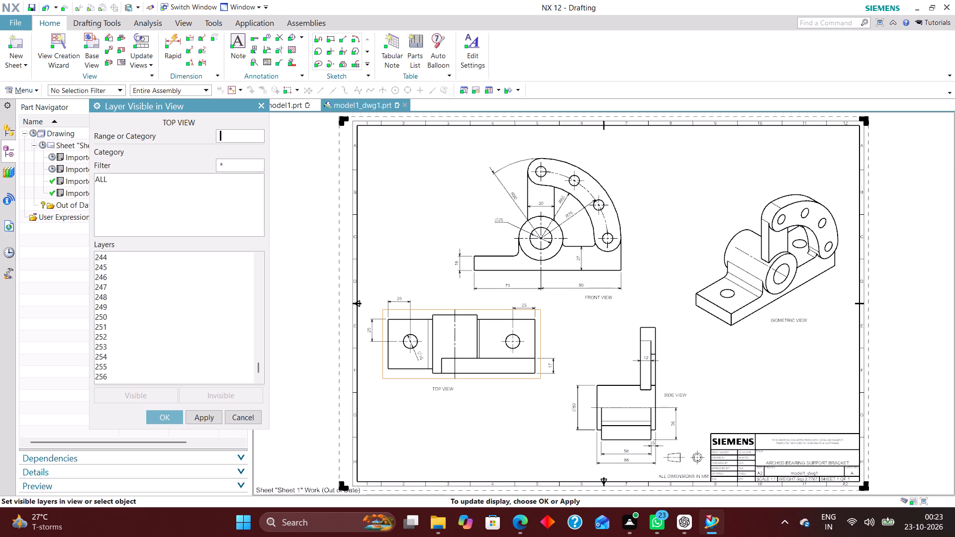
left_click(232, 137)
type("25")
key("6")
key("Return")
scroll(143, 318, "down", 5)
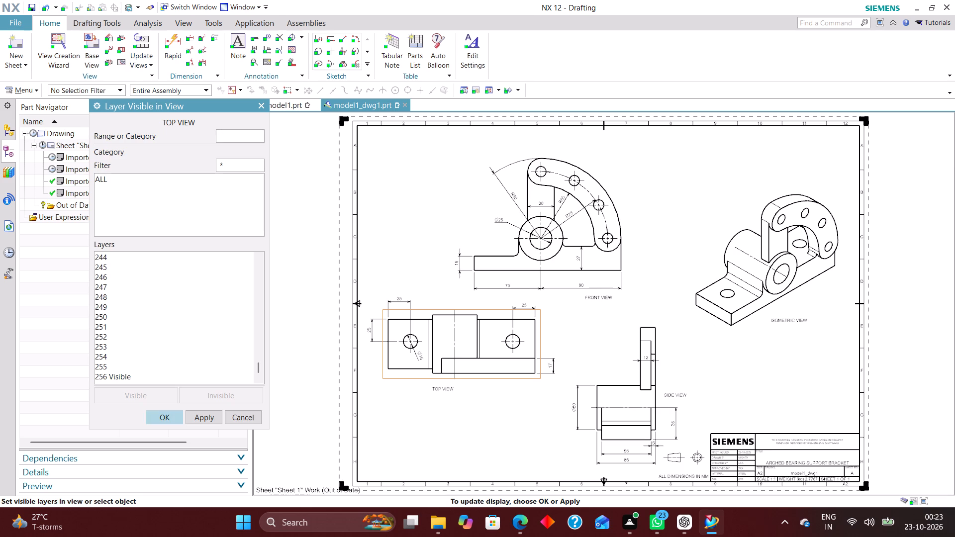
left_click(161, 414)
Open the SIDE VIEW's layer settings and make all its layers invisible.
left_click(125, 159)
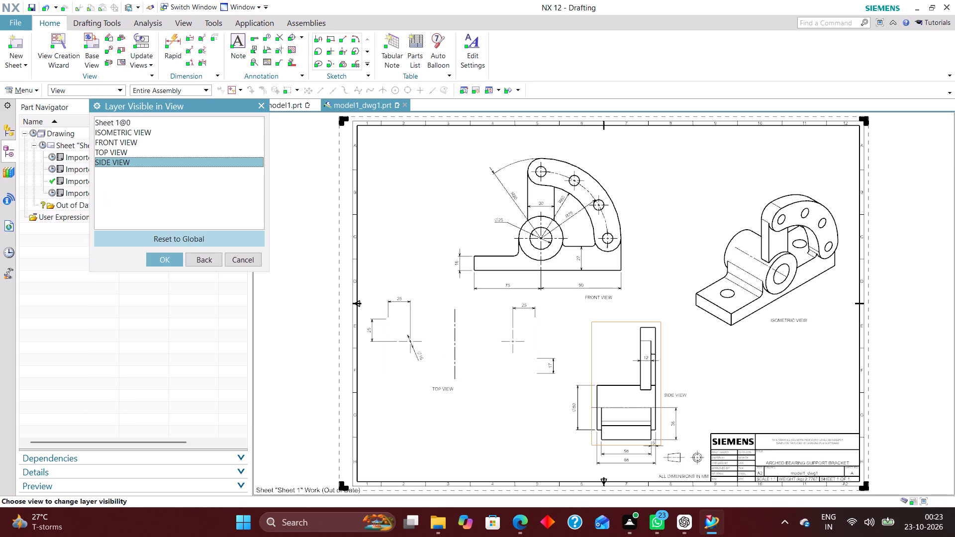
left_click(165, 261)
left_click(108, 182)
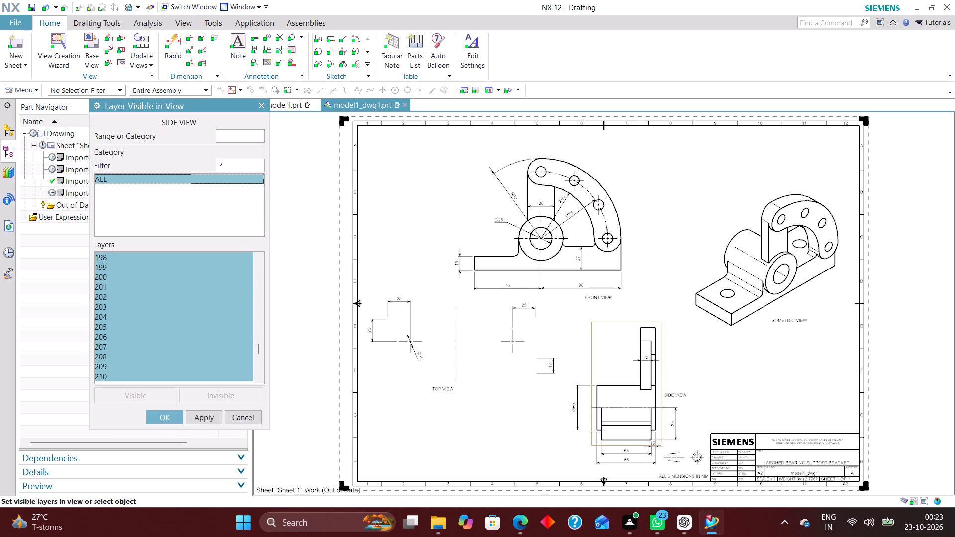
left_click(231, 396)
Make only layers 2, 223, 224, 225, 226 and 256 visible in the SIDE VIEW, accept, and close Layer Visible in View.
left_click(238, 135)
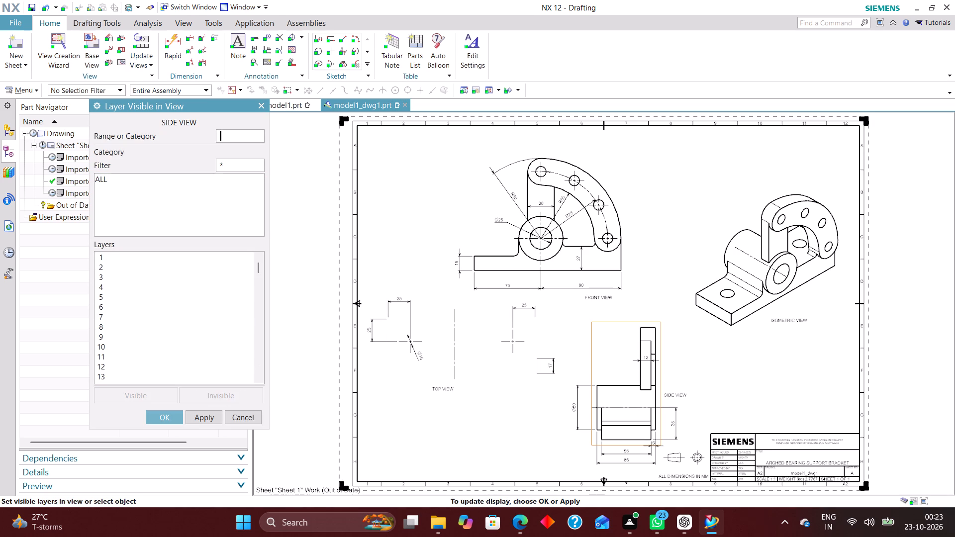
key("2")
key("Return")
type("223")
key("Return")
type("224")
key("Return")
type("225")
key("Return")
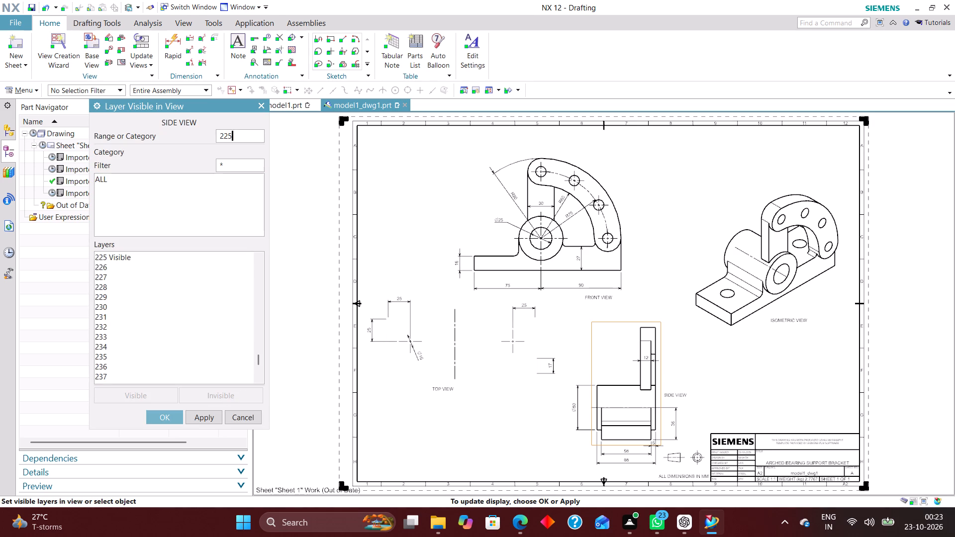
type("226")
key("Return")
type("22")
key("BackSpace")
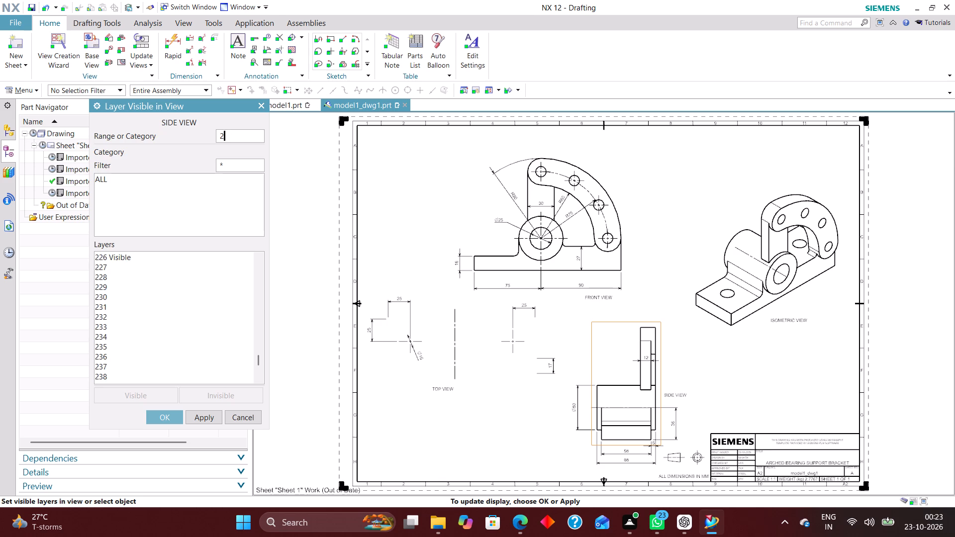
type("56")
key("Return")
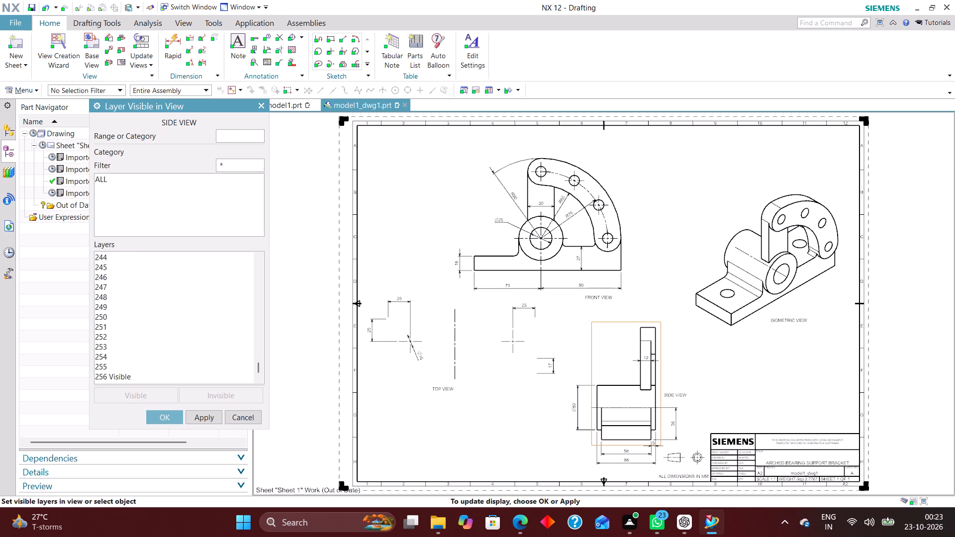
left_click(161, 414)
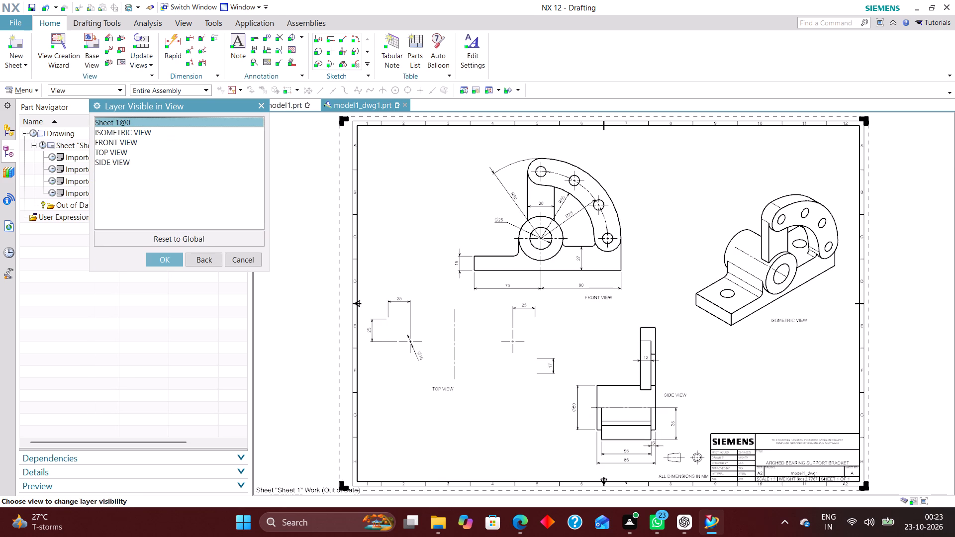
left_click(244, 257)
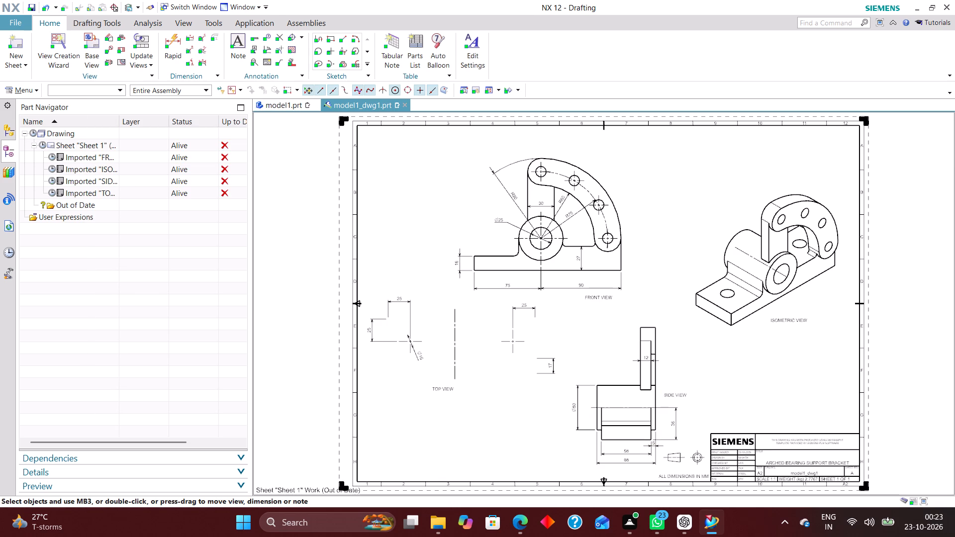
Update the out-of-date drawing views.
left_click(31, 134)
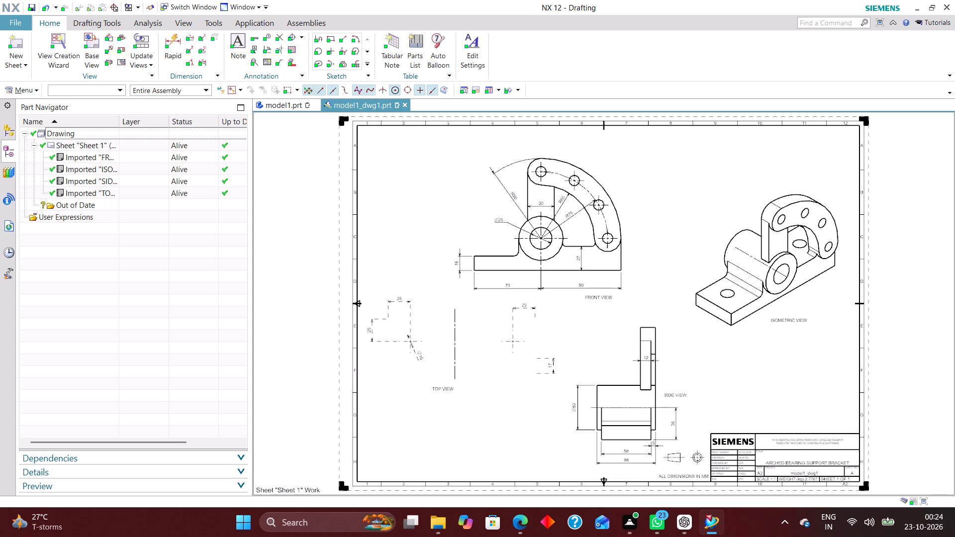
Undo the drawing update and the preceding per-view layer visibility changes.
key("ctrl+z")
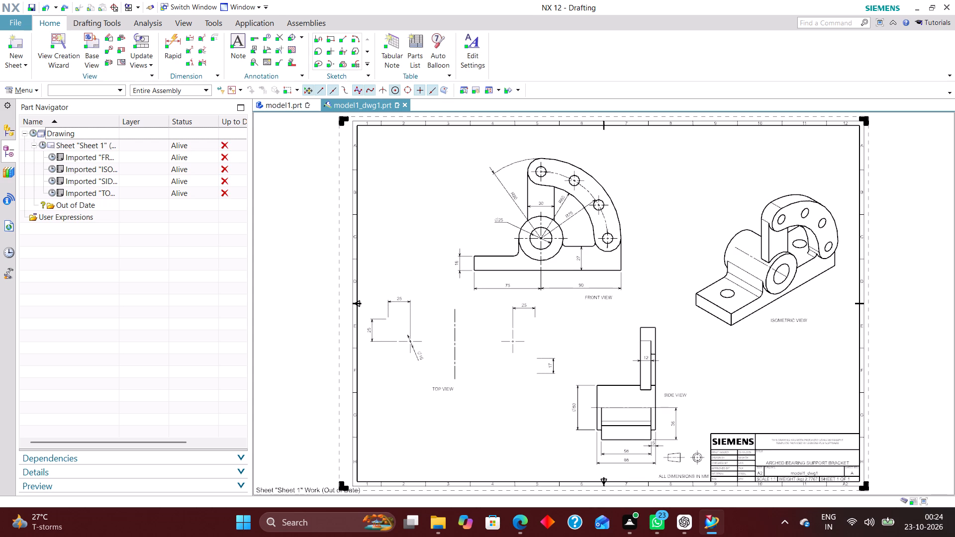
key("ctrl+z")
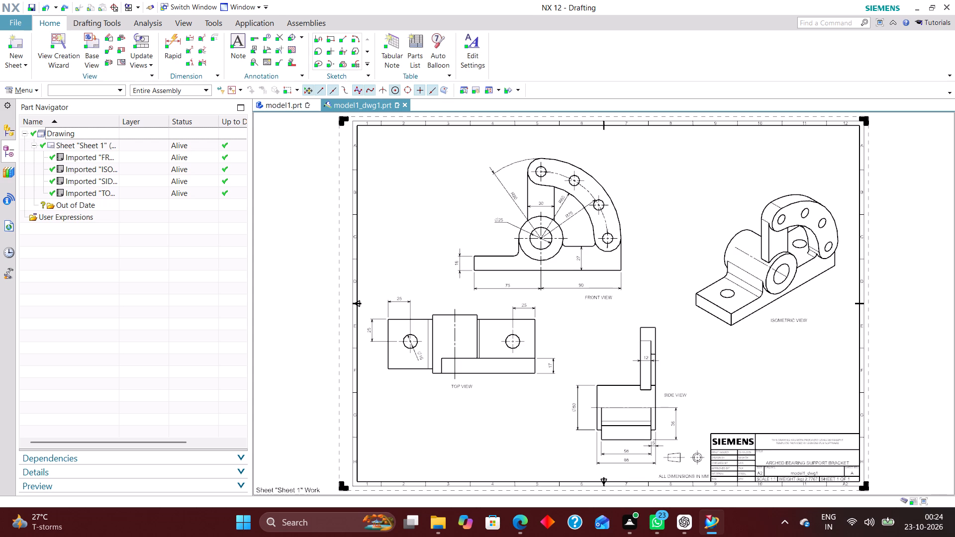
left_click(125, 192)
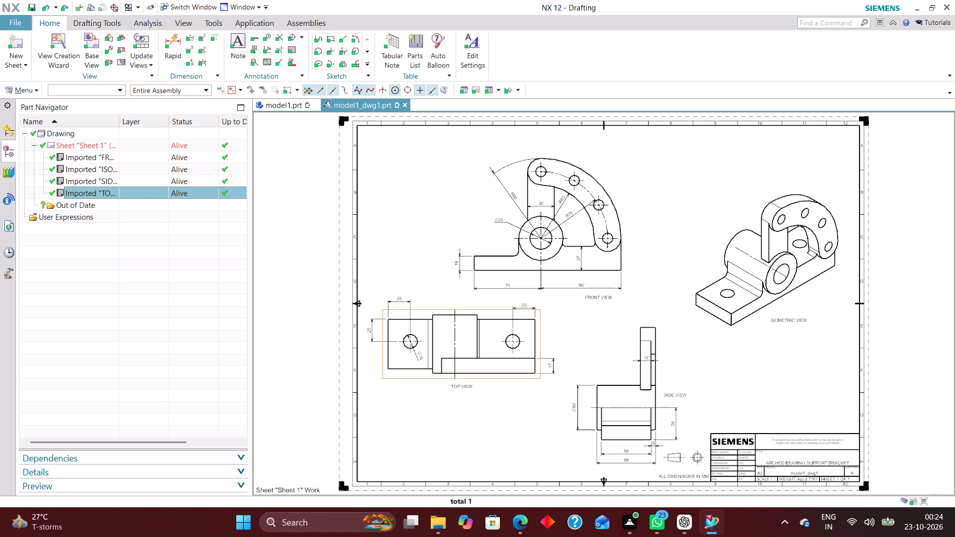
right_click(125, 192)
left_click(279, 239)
Open the ISOMETRIC VIEW's layer visibility settings and make all its layers invisible.
left_click(37, 93)
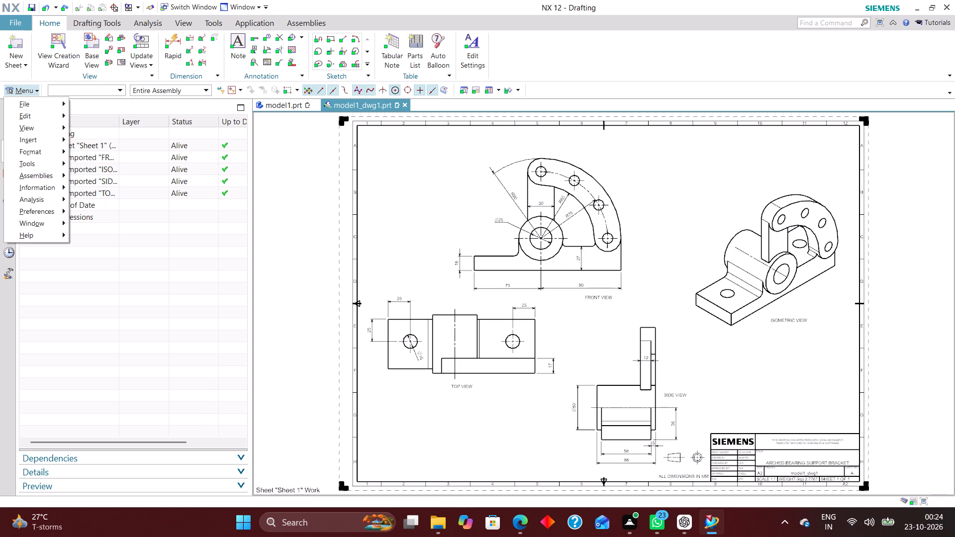
left_click(45, 151)
left_click(115, 164)
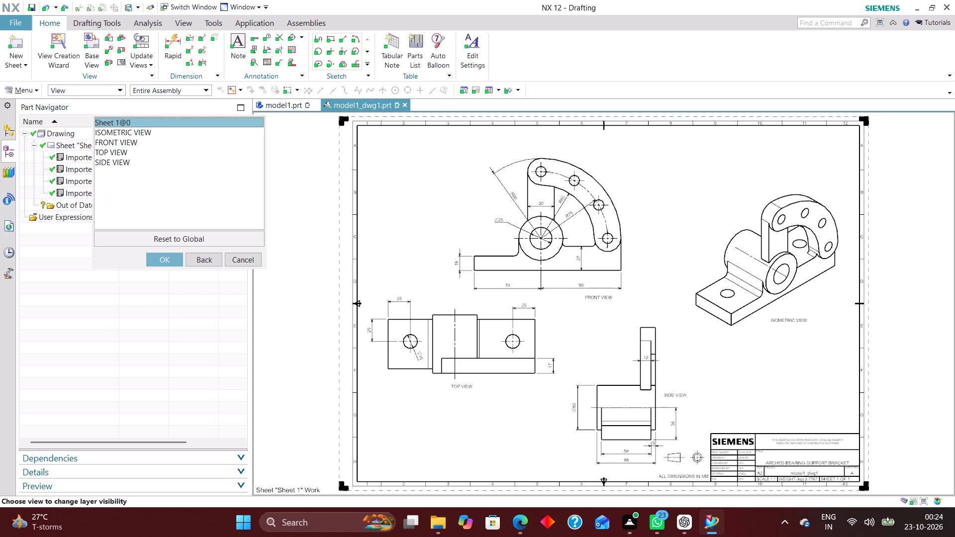
left_click(126, 130)
left_click(149, 260)
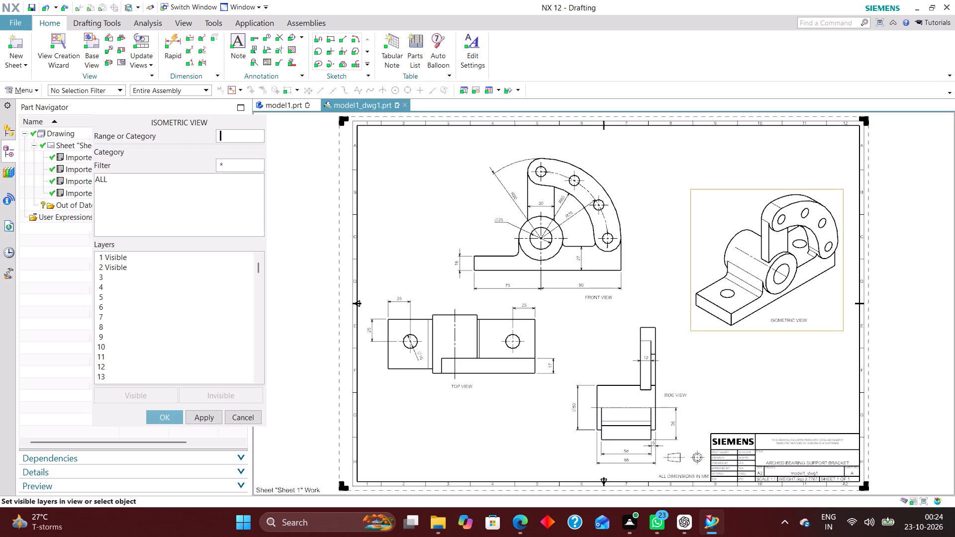
scroll(131, 262, "down", 20)
scroll(131, 262, "down", 16)
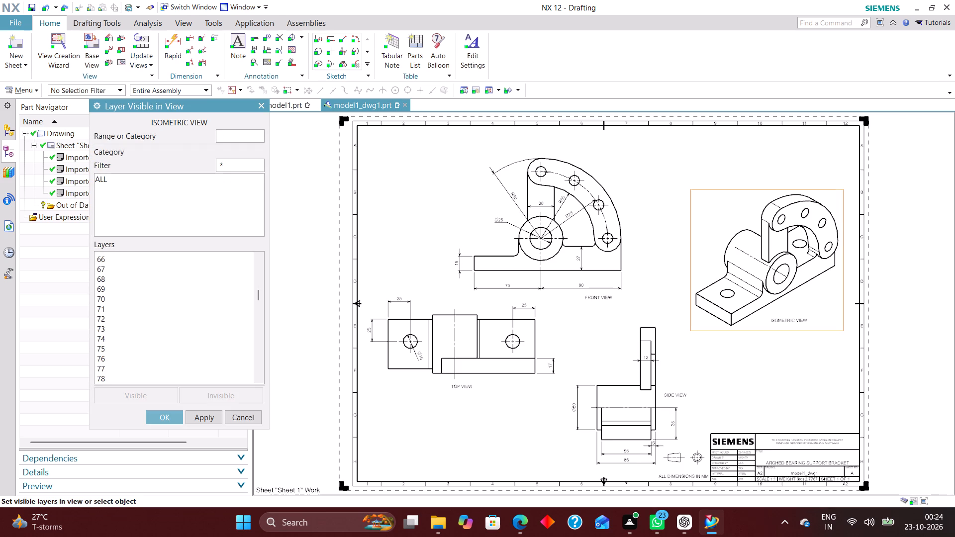
left_click(105, 179)
left_click(213, 398)
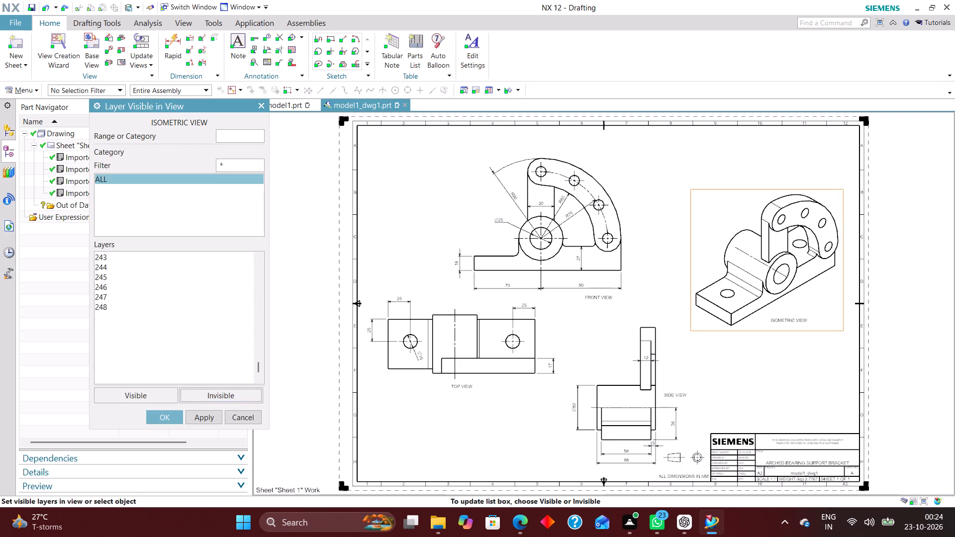
Make only layers 2, 223, 224, 225, 226 and 256 visible in the ISOMETRIC VIEW and accept.
left_click(231, 135)
key("2")
key("Return")
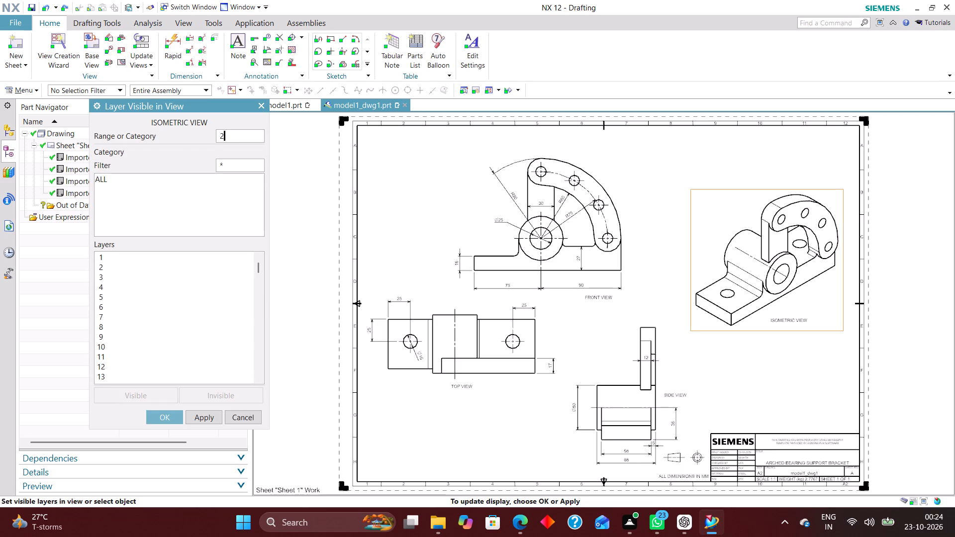
type("223")
key("Return")
type("224")
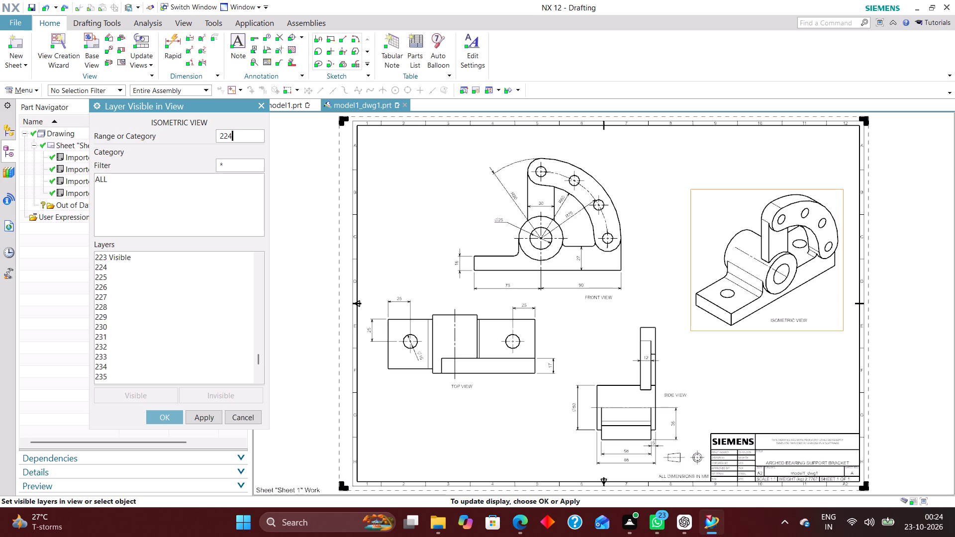
key("Return")
type("225")
key("Return")
type("256")
key("BackSpace")
key("BackSpace")
type("26")
key("Return")
type("256")
key("Return")
left_click(167, 413)
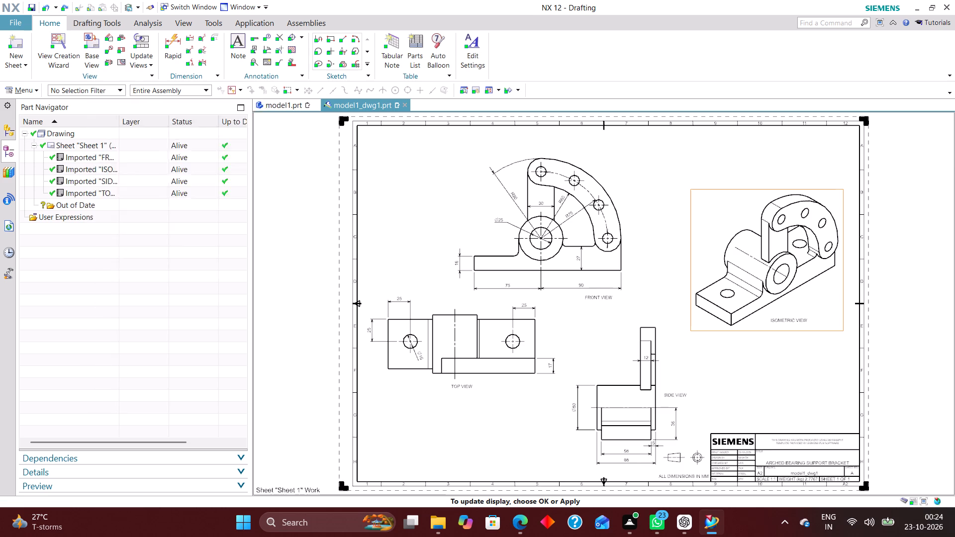
Open the FRONT VIEW's layer visibility settings and make all its layers invisible.
left_click(129, 142)
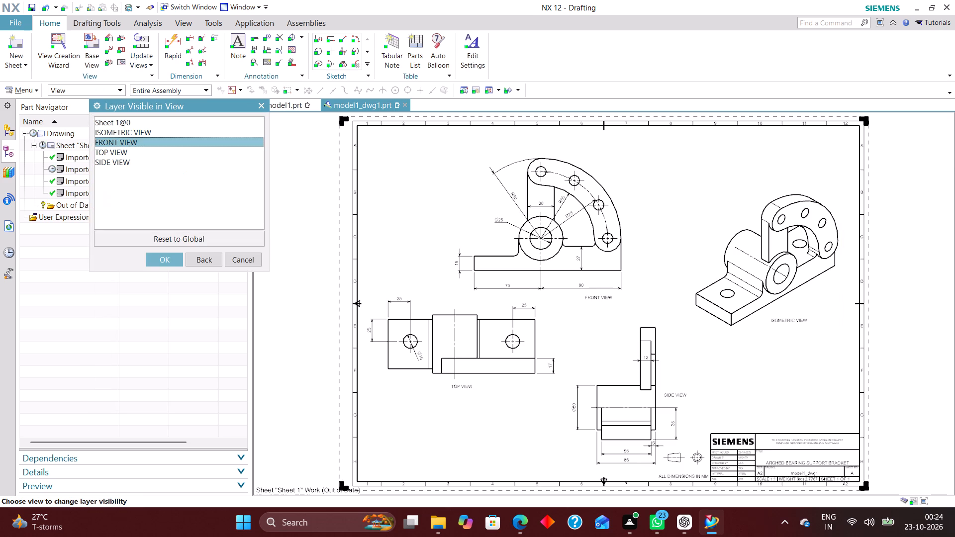
left_click(168, 263)
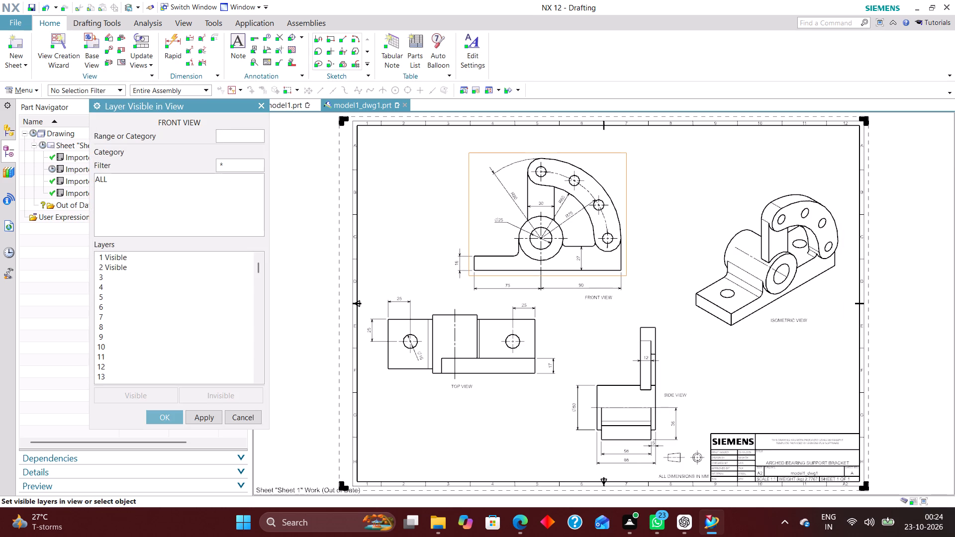
left_click(102, 180)
left_click(226, 393)
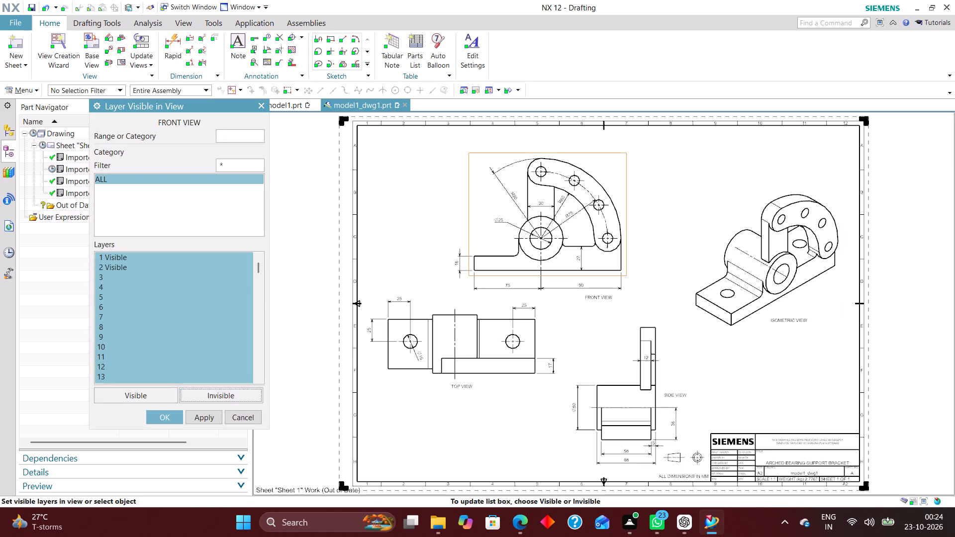
Make only layers 2, 223, 224, 225, 226 and 256 visible in the FRONT VIEW and accept.
left_click(235, 138)
key("2")
key("Return")
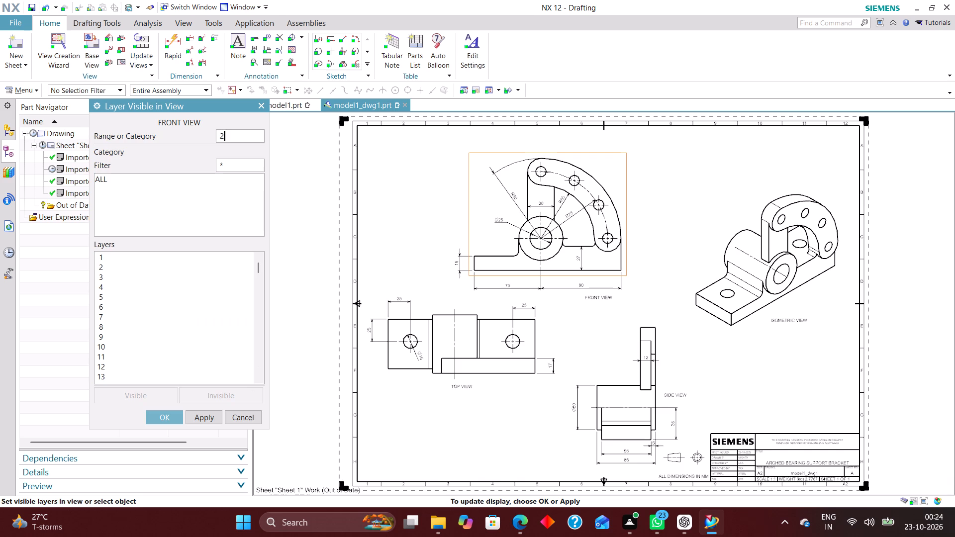
type("223")
key("Return")
type("224")
key("Return")
type("225")
key("Return")
type("226")
key("Return")
type("256")
key("Return")
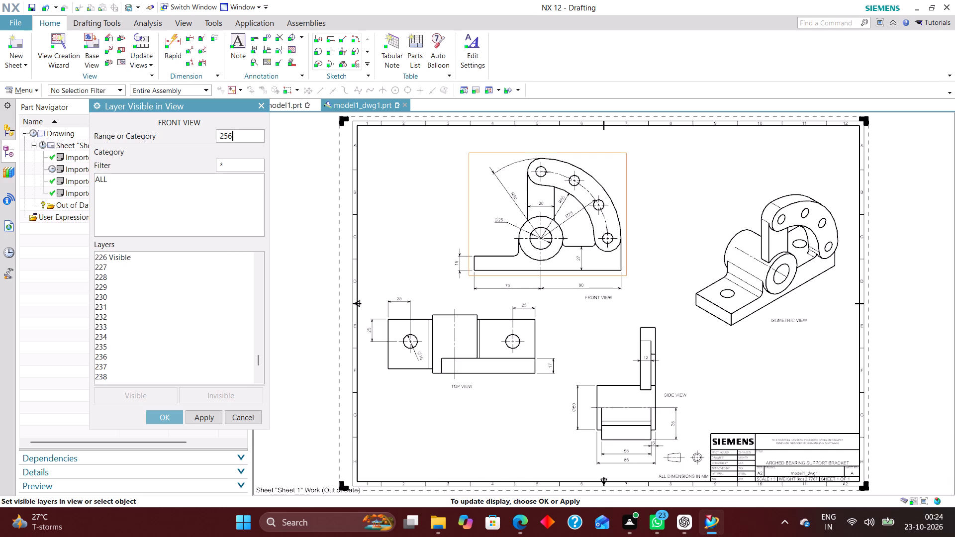
left_click(172, 411)
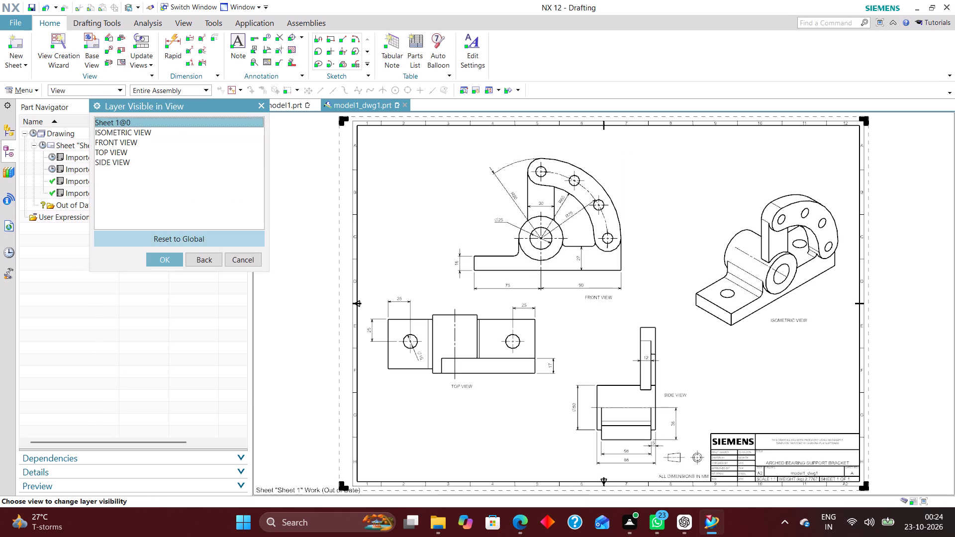
Open the TOP VIEW's layer visibility settings and make all its layers invisible.
left_click(118, 149)
left_click(165, 261)
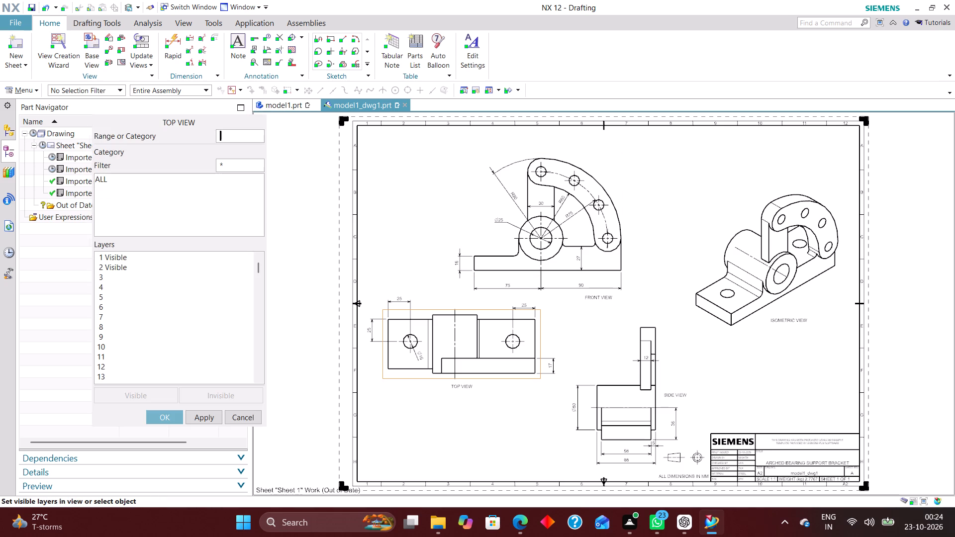
left_click(95, 176)
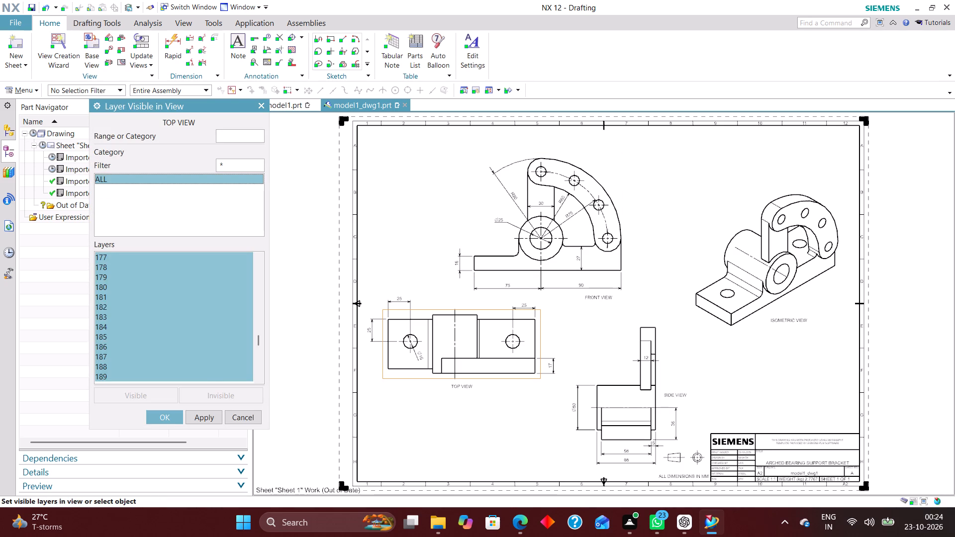
left_click(226, 400)
Make only layers 2, 223, 224, 225, 226 and 256 visible in the TOP VIEW and accept.
left_click(239, 134)
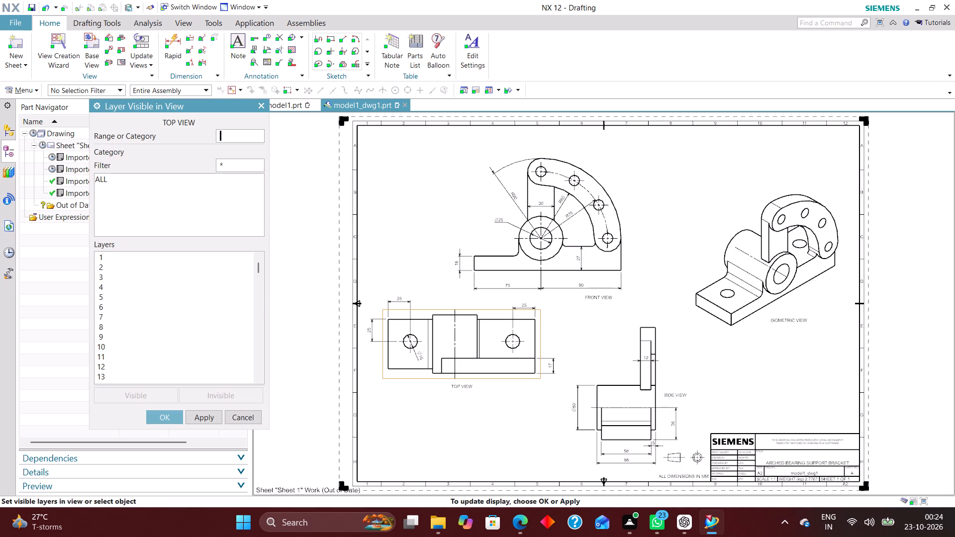
key("2")
key("Return")
type("223")
key("Return")
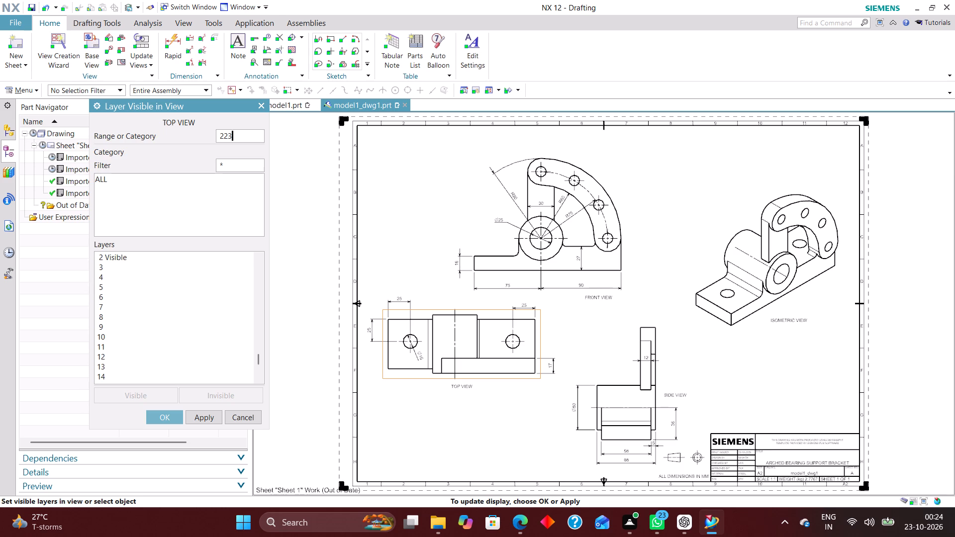
type("224")
key("Return")
type("225")
key("Return")
type("226")
key("Return")
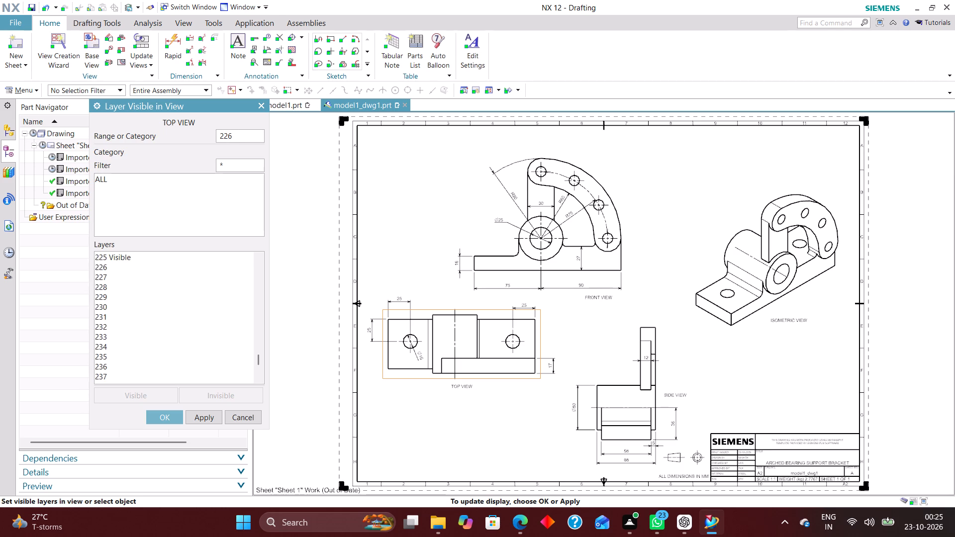
key("Return")
type("256")
key("Return")
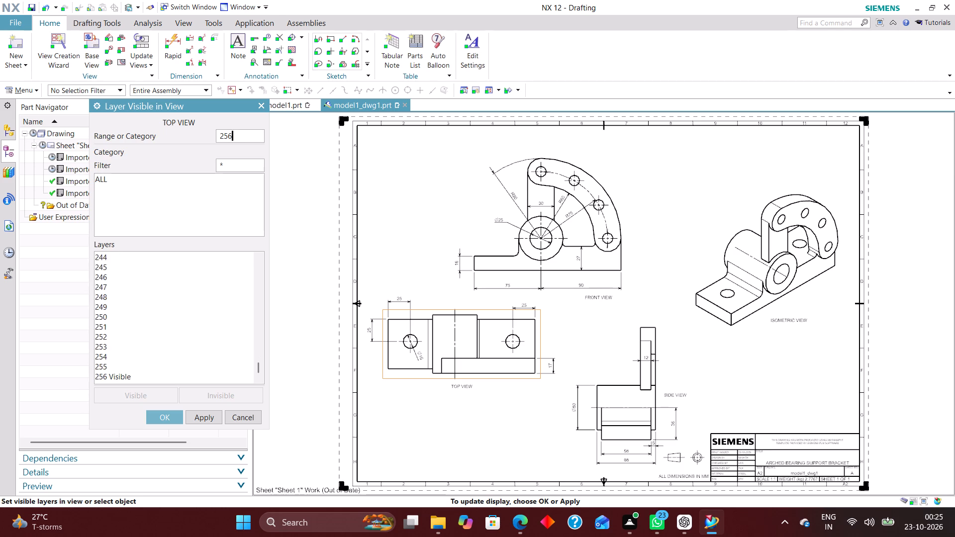
left_click(172, 414)
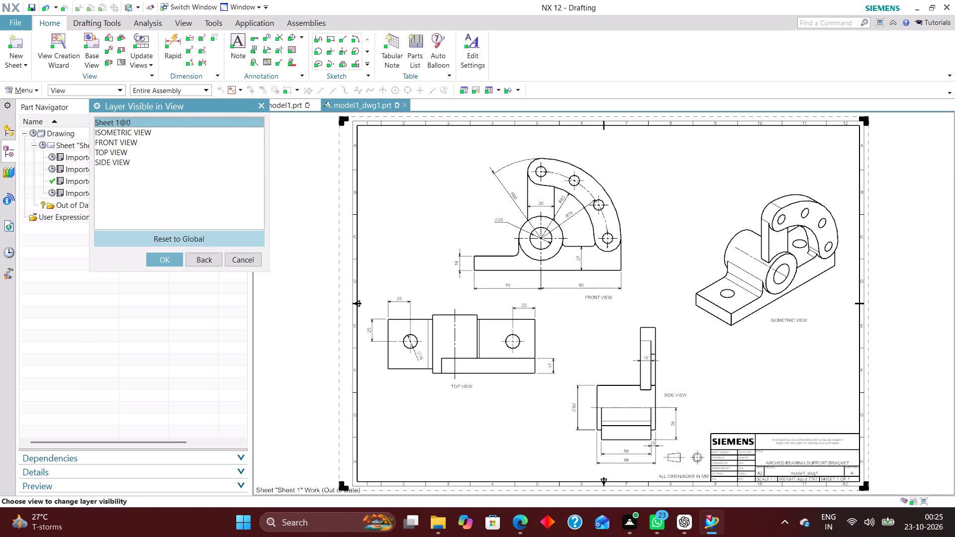
Open the SIDE VIEW's layer visibility settings and make all its layers invisible.
left_click(137, 159)
left_click(162, 264)
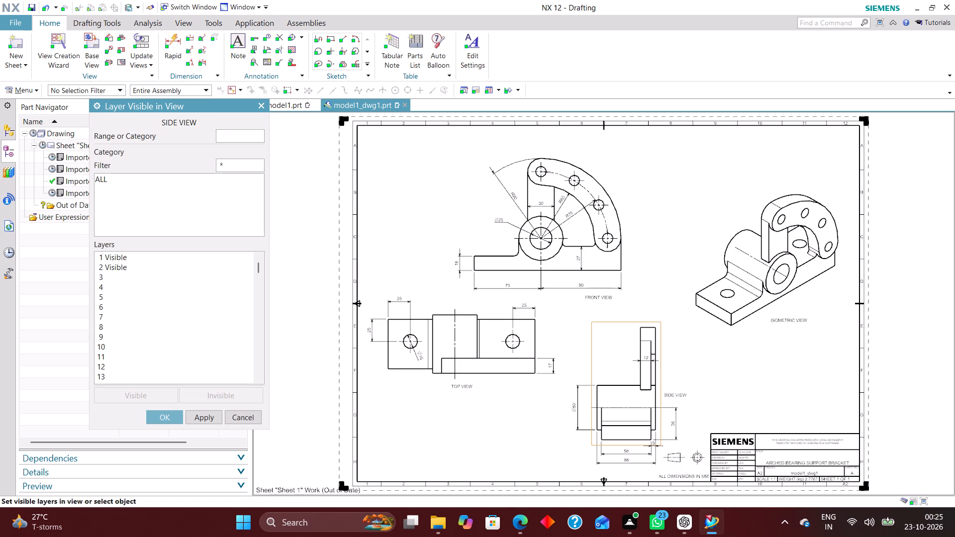
left_click(102, 177)
left_click(239, 394)
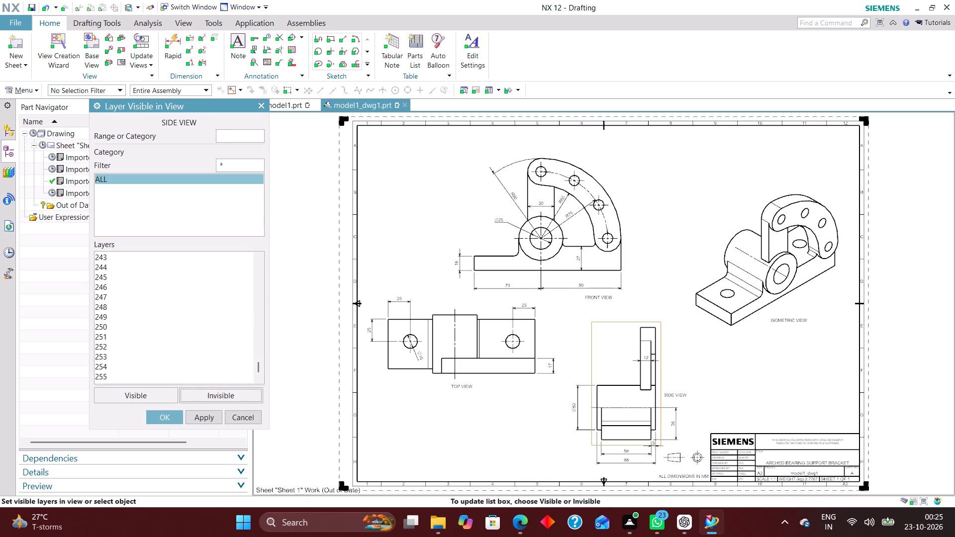
Make only layers 2, 223, 224, 225, 226 and 256 visible in the SIDE VIEW, accept, and close Layer Visible in View.
left_click(243, 136)
key("2")
key("Return")
type("223")
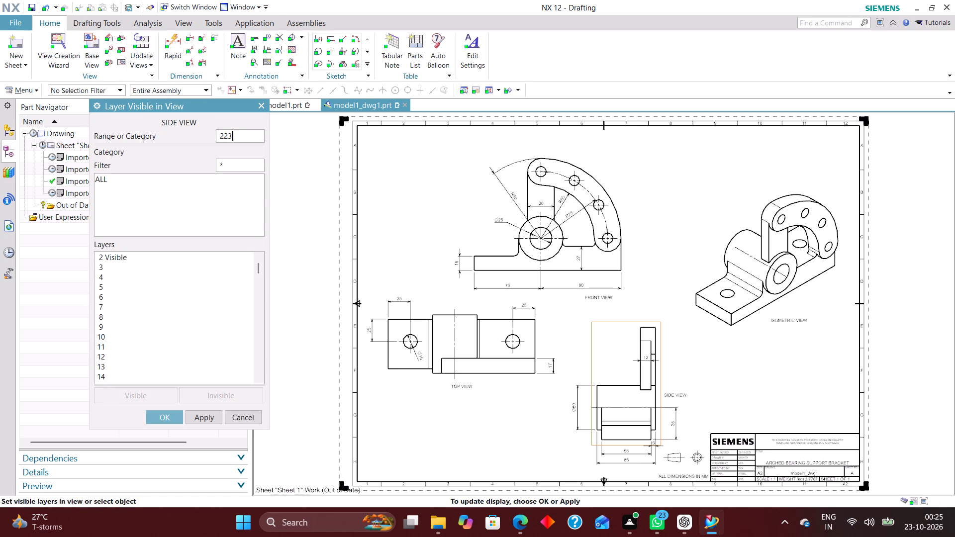
key("Return")
type("224")
key("Return")
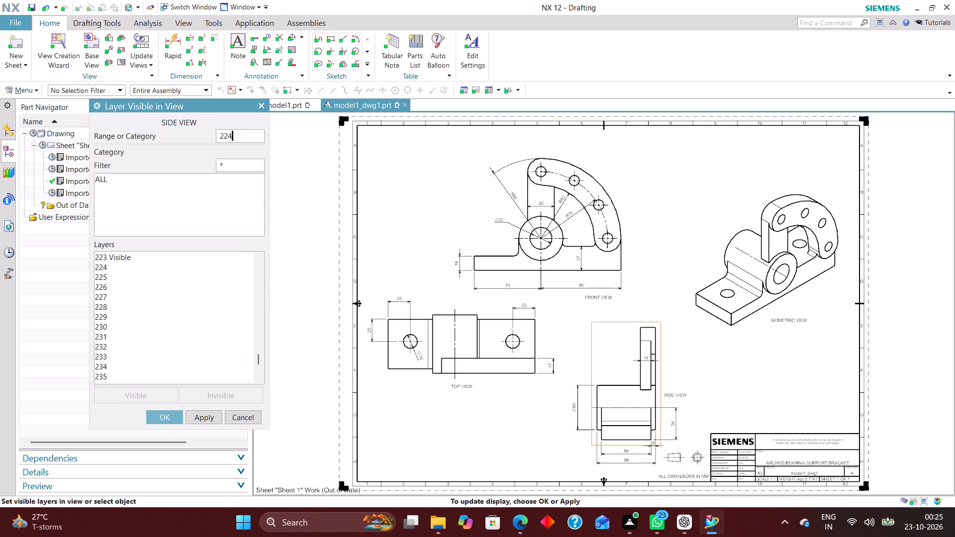
type("225")
key("Return")
type("223")
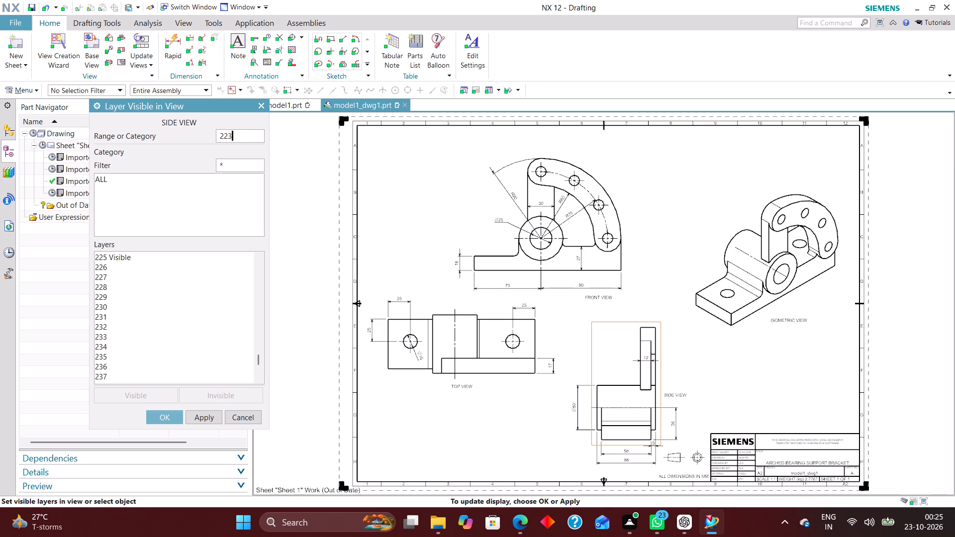
key("backslash")
key("BackSpace")
key("BackSpace")
key("6")
key("Return")
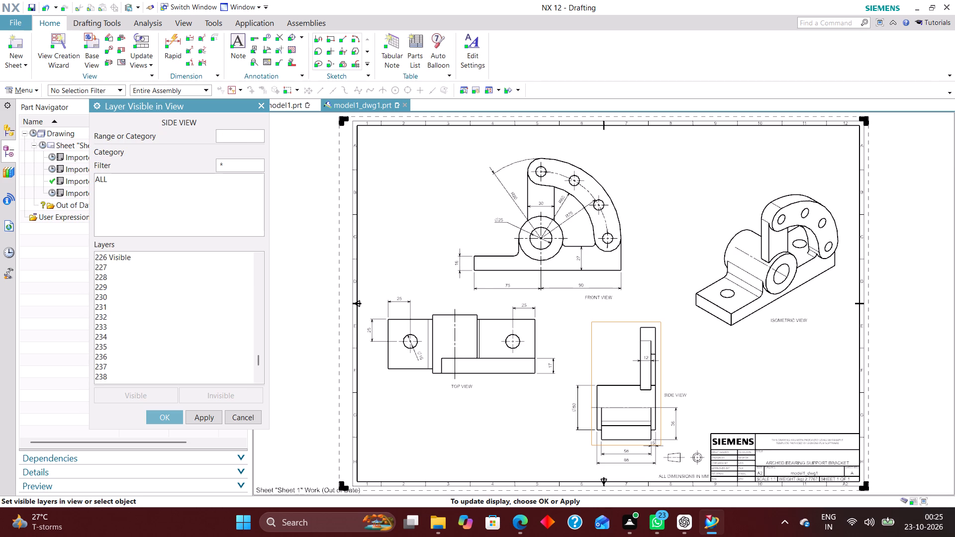
type("256")
key("Return")
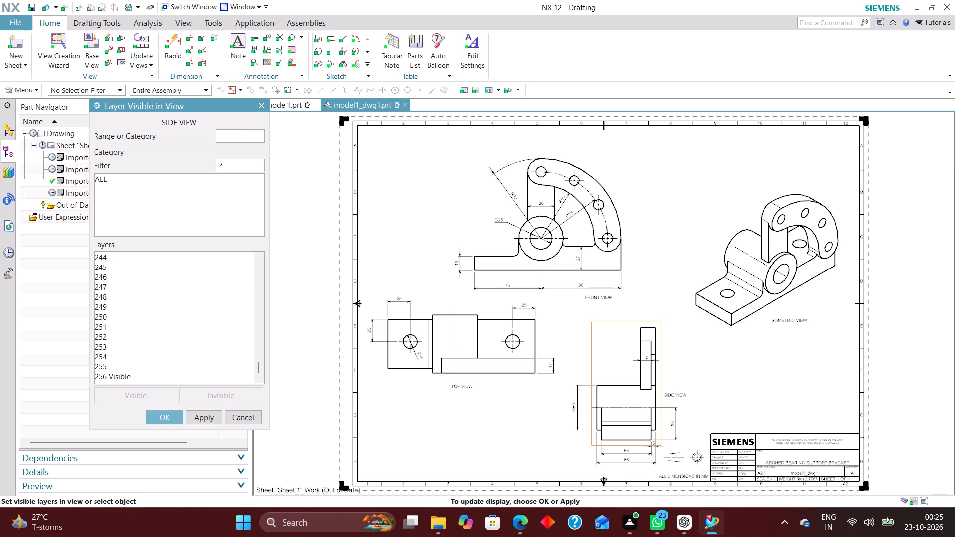
left_click(166, 415)
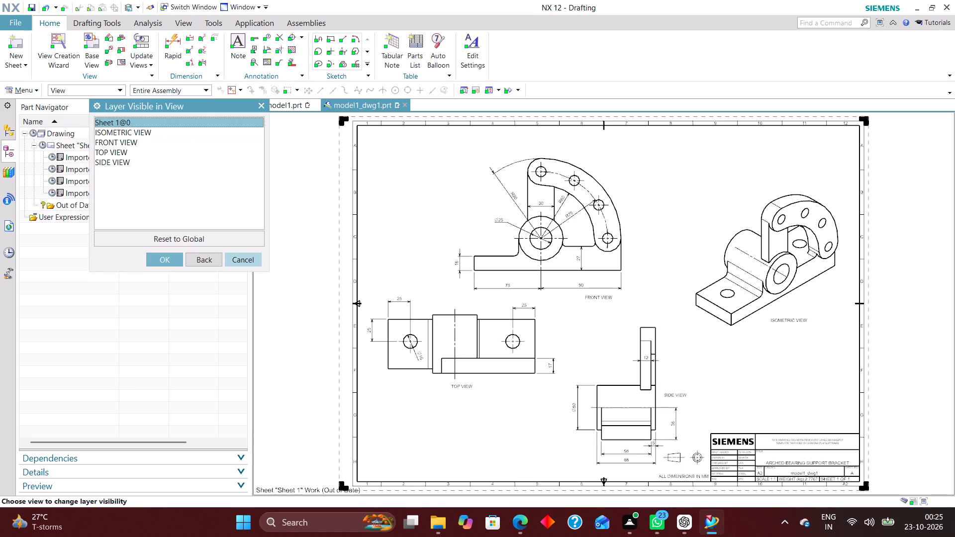
left_click(240, 256)
Update the out-of-date drawing views.
left_click(34, 132)
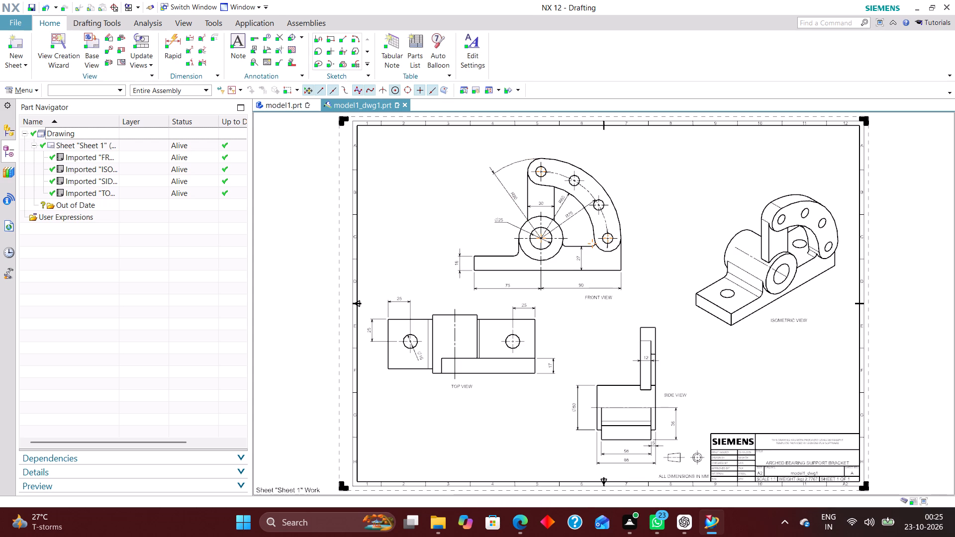
Move the FRONT VIEW slightly right and up on the sheet, away from the TOP VIEW.
left_click_drag(470, 244, 496, 236)
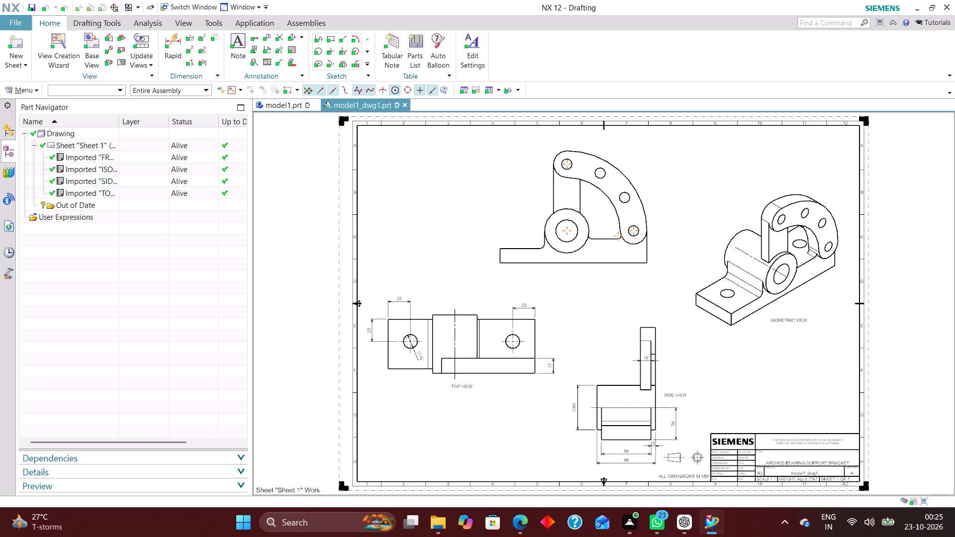
left_click_drag(496, 236, 499, 235)
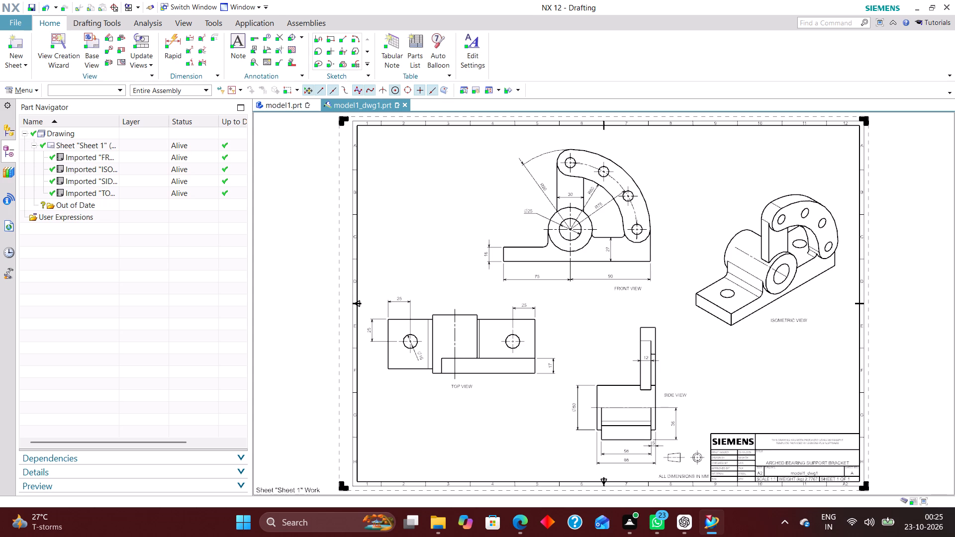
left_click(87, 87)
Filter the selection to dimensions, select them all, and move them to layer 223.
left_click(78, 134)
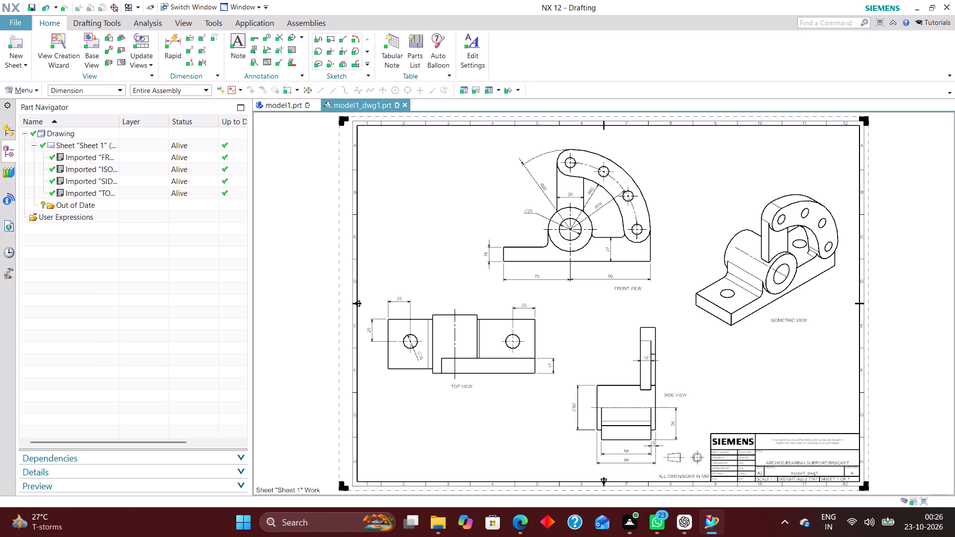
key("ctrl+a")
key("ctrl+j")
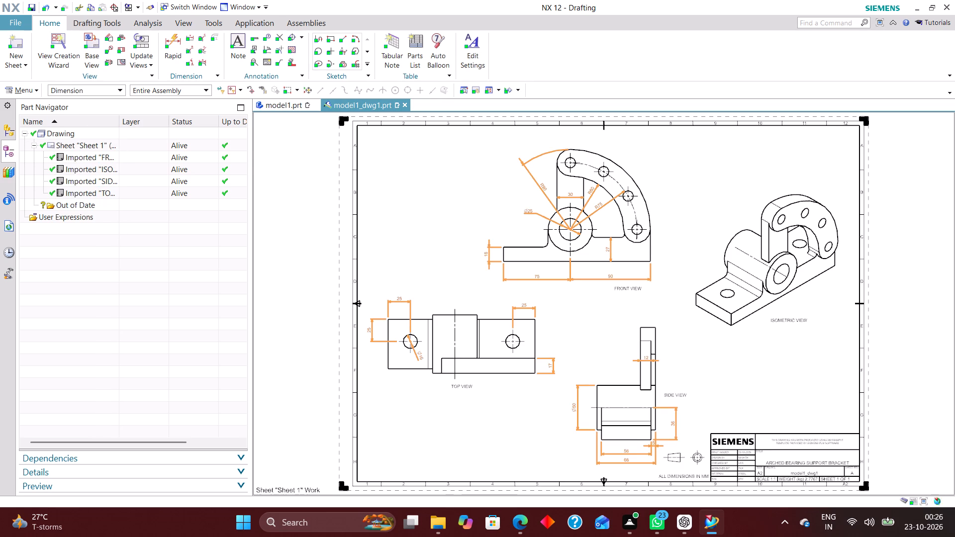
type("223")
key("Return")
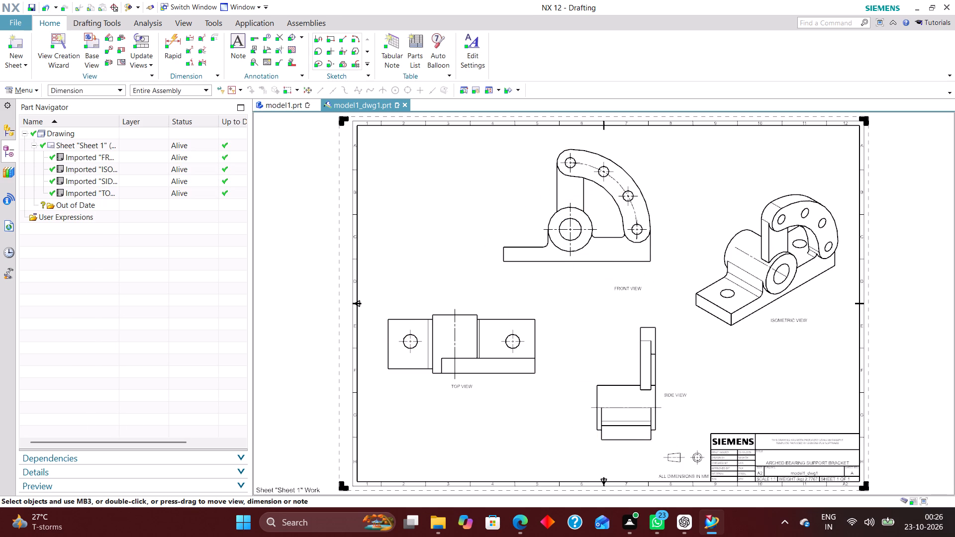
Filter the selection to notes, select them all, and move them to layer 224.
left_click(91, 88)
left_click(91, 92)
left_click(91, 92)
left_click(115, 95)
left_click(112, 90)
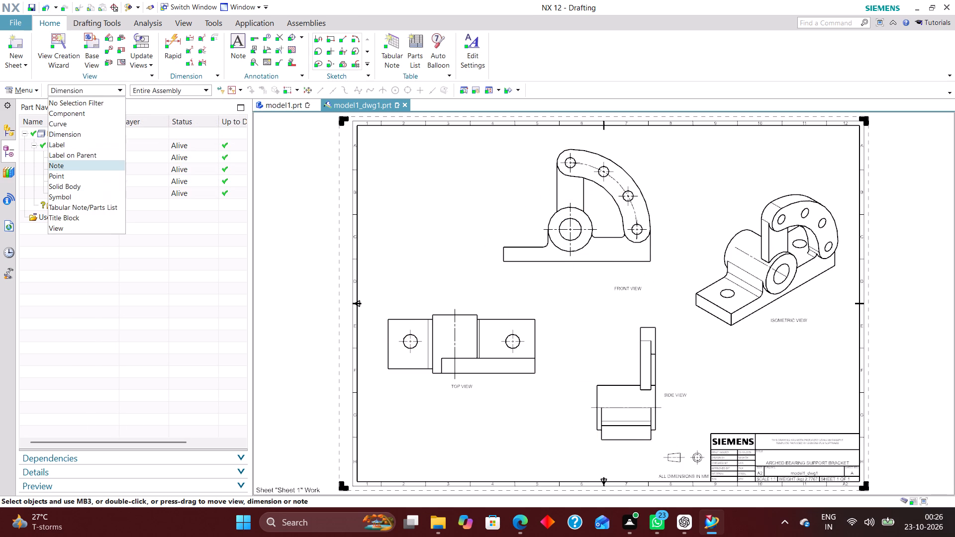
left_click(71, 168)
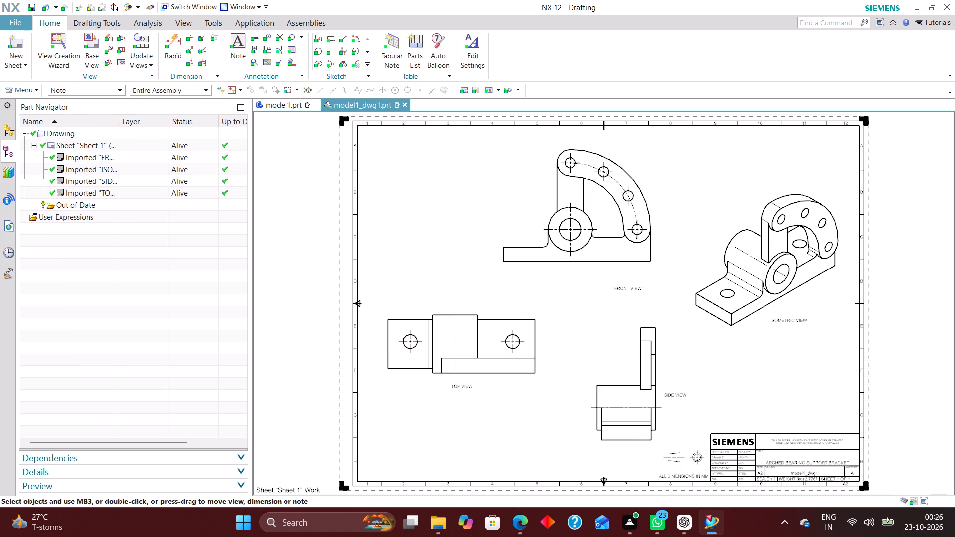
key("ctrl+a")
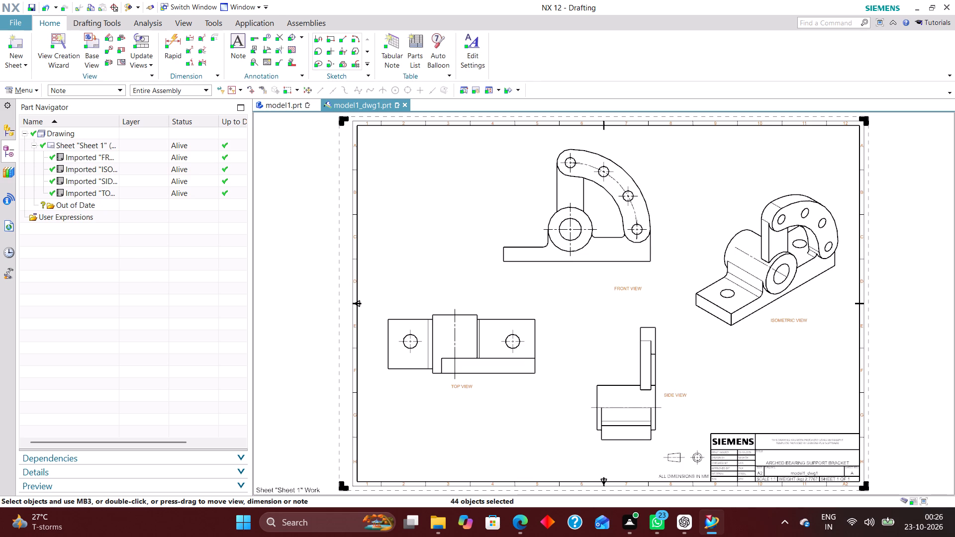
key("ctrl+j")
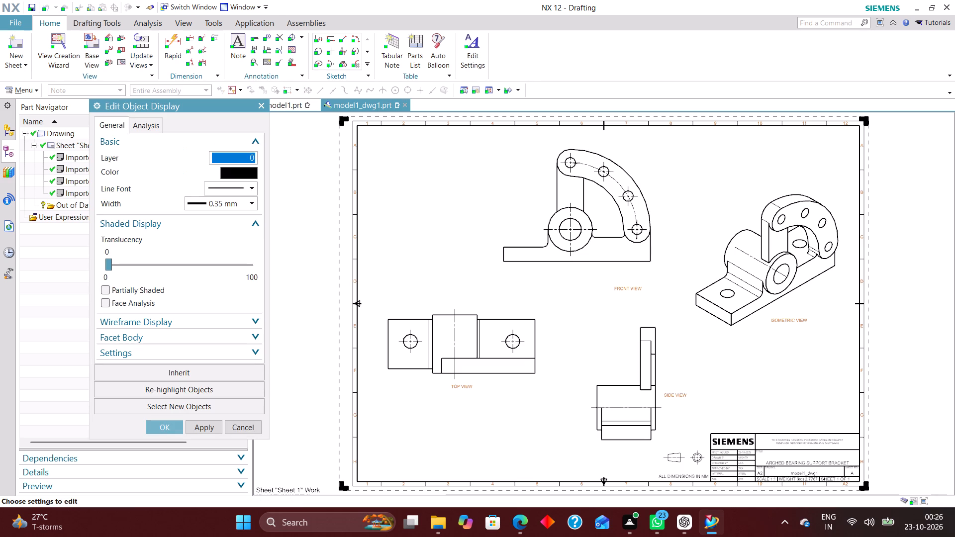
type("224")
key("Return")
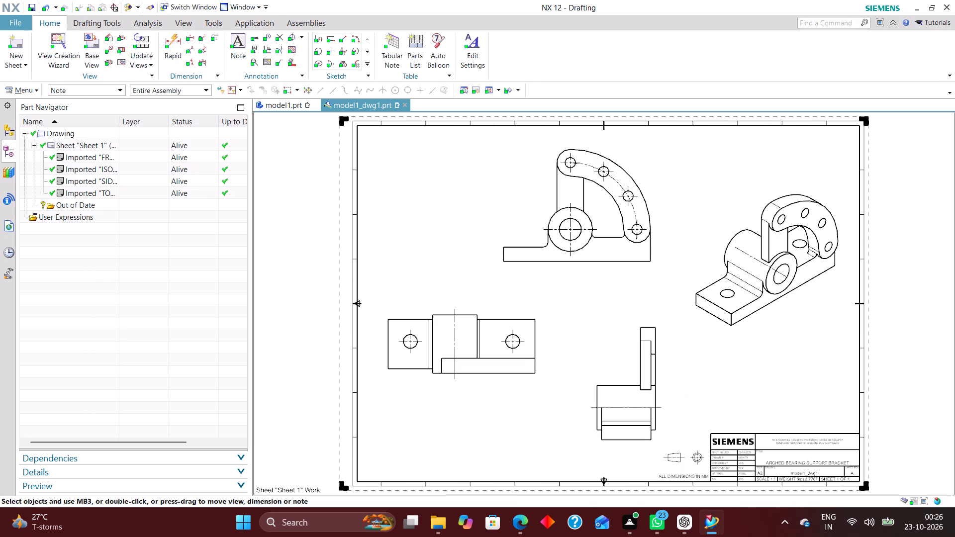
Filter the selection to symbols, select them all, and move them to layer 225.
left_click(99, 90)
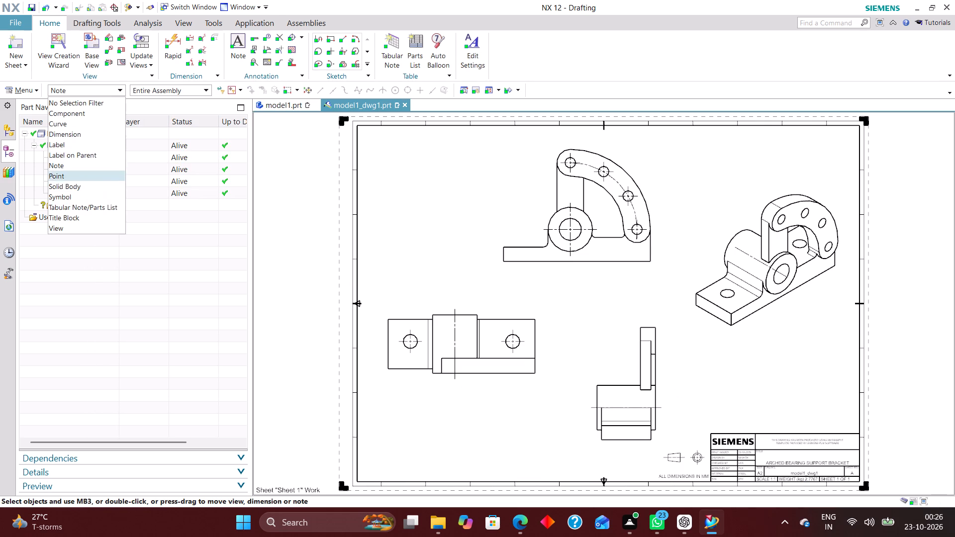
left_click(87, 197)
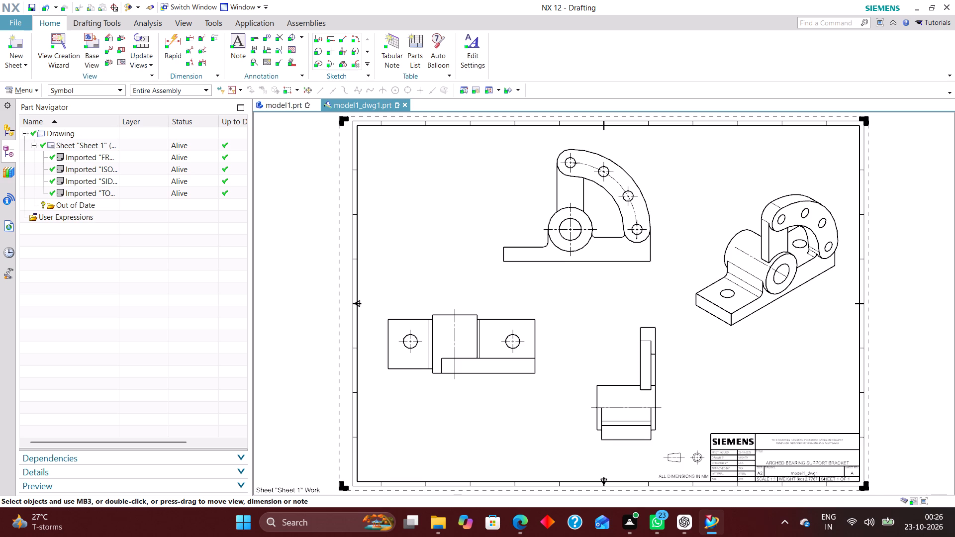
key("ctrl+a")
key("ctrl+j")
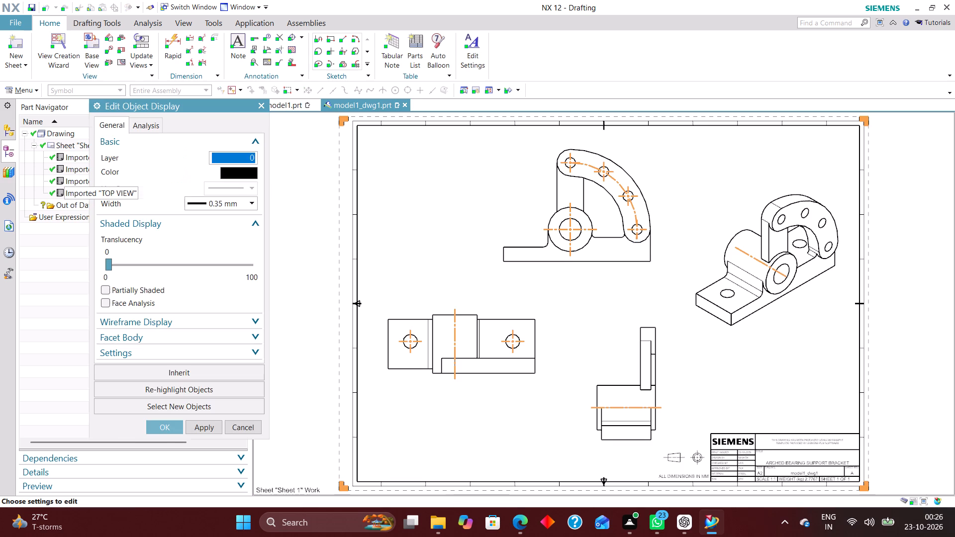
type("225")
key("Return")
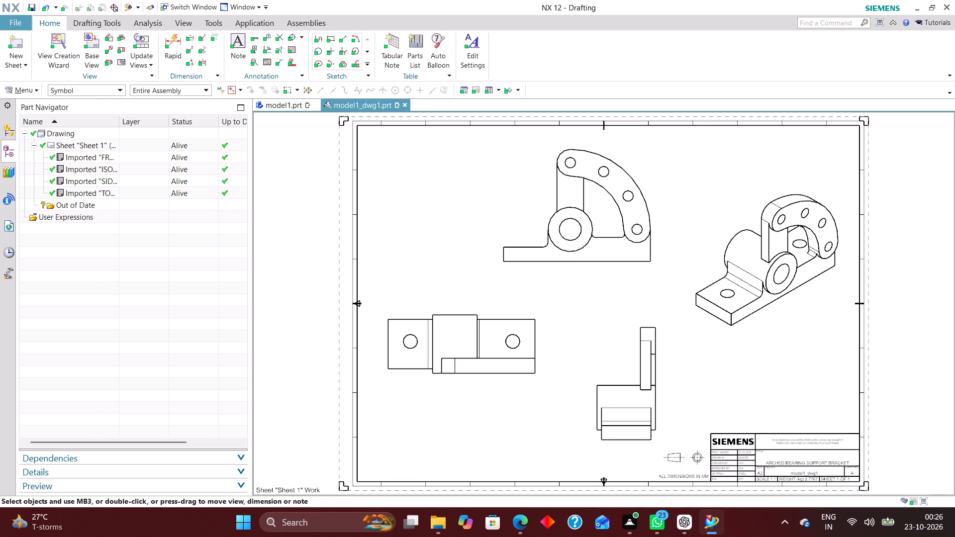
Filter to the title block, select it, and apply its object display on layer 256 with 0.70 mm line width.
left_click(88, 92)
left_click(77, 219)
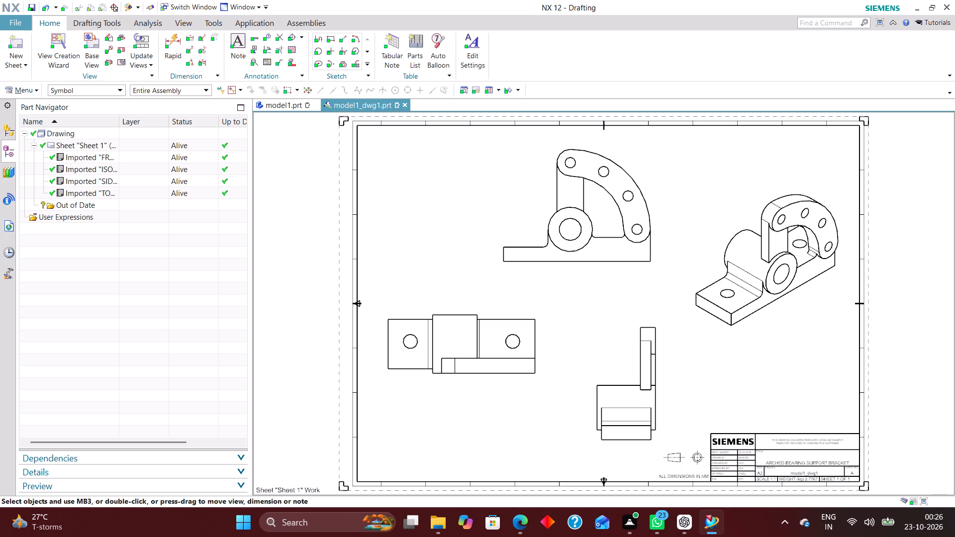
key("ctrl+a")
left_click(77, 219)
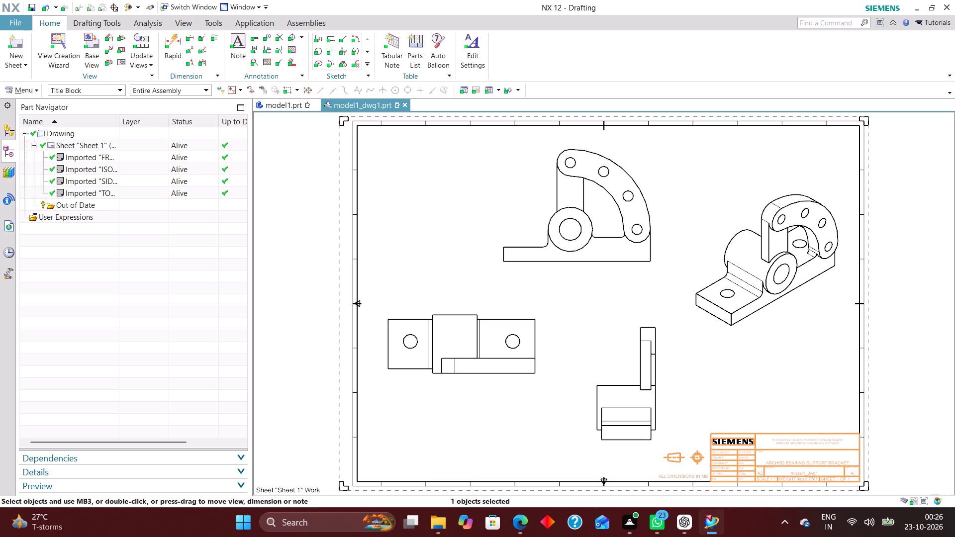
key("ctrl+j")
left_click(77, 219, "ctrl")
left_click(249, 286)
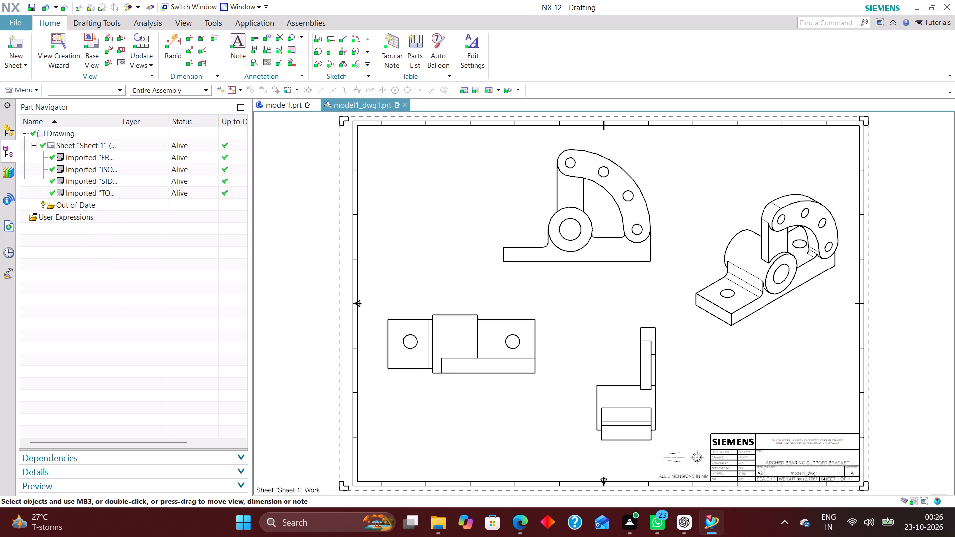
left_click(190, 270)
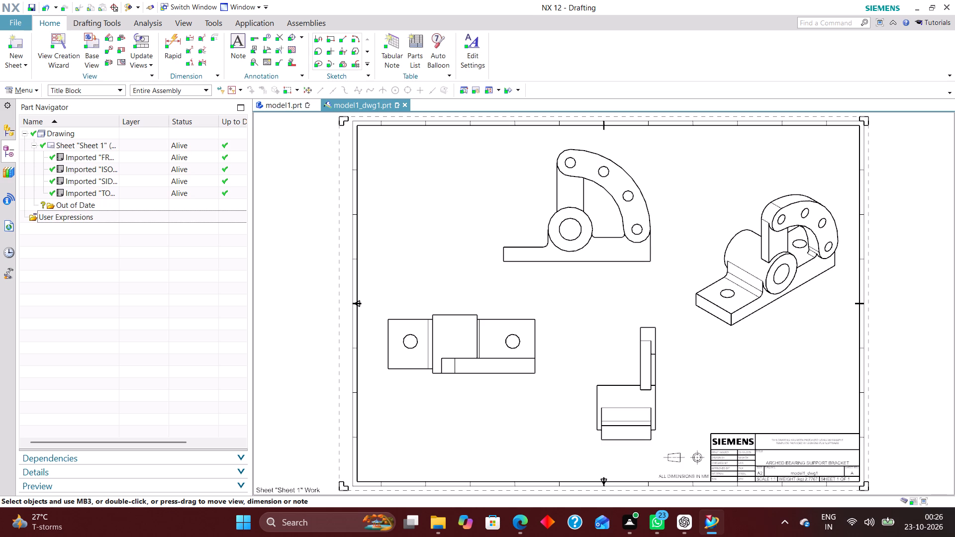
key("ctrl+a")
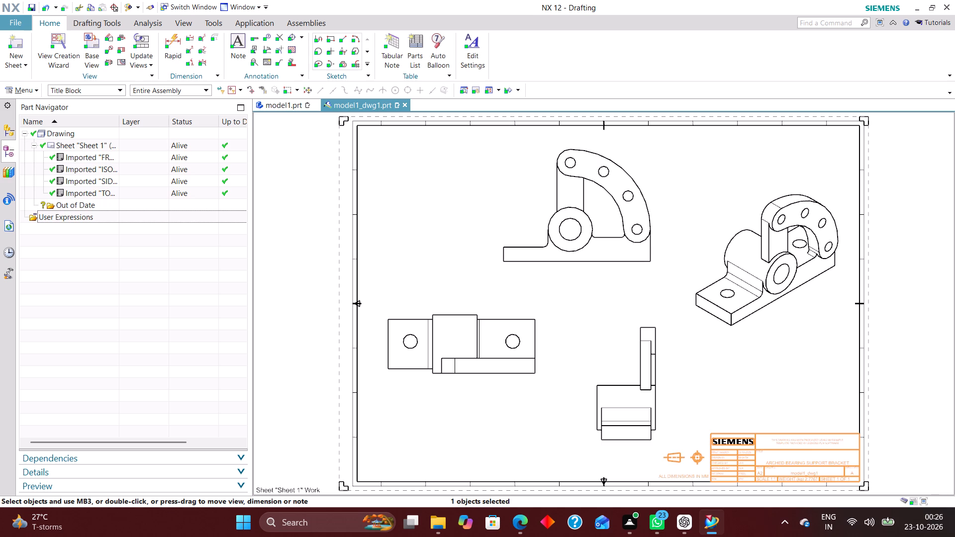
key("ctrl+j")
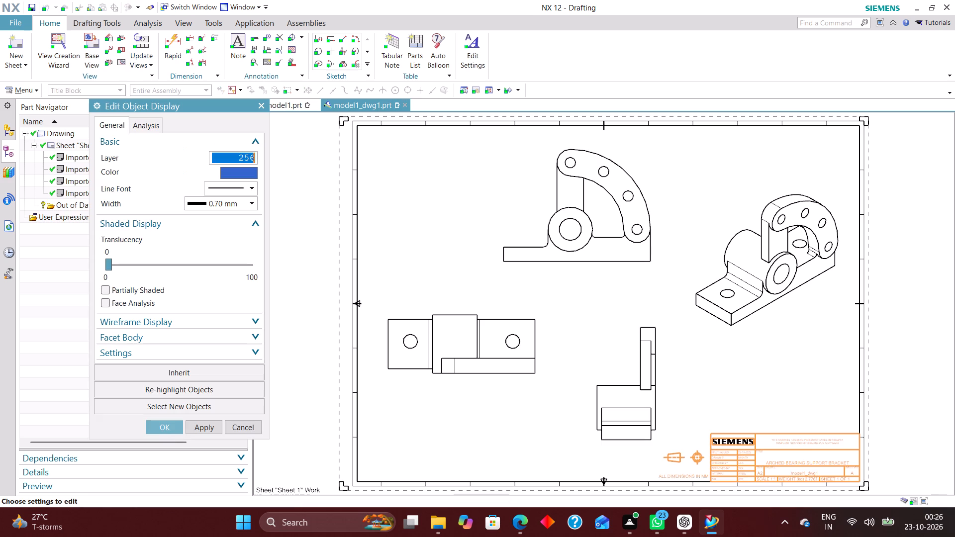
left_click(158, 423)
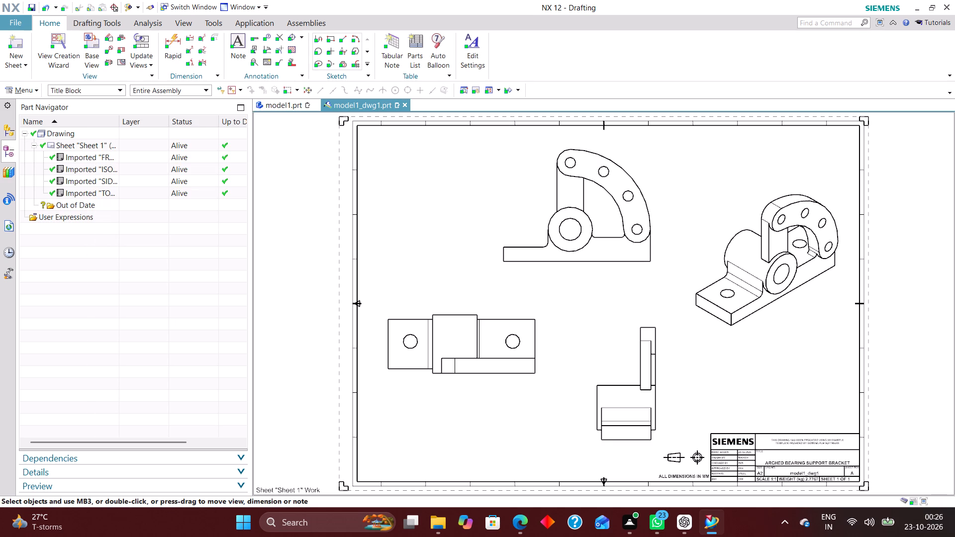
In Layer Settings, turn on all layers, set them all to Visible Only, and close the settings.
key("ctrl+l")
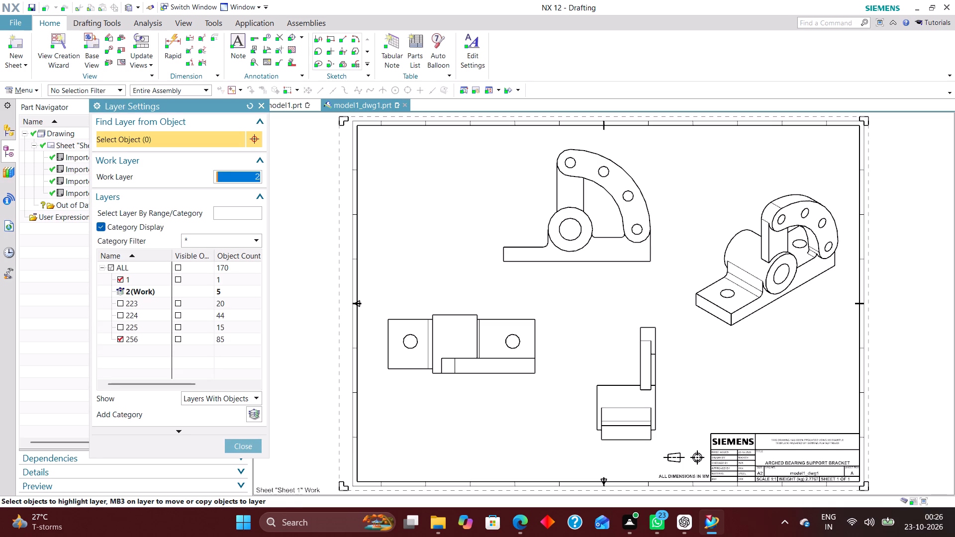
left_click(111, 263)
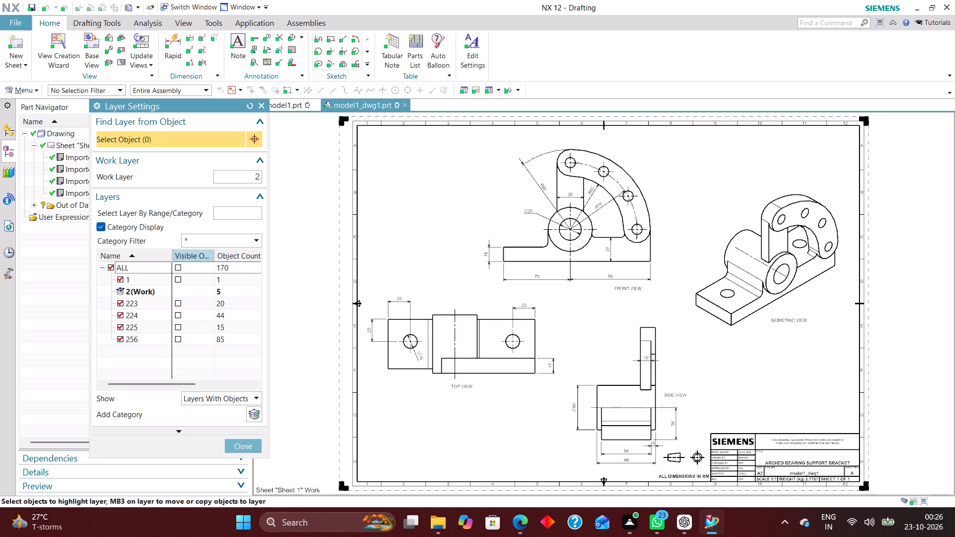
left_click(175, 265)
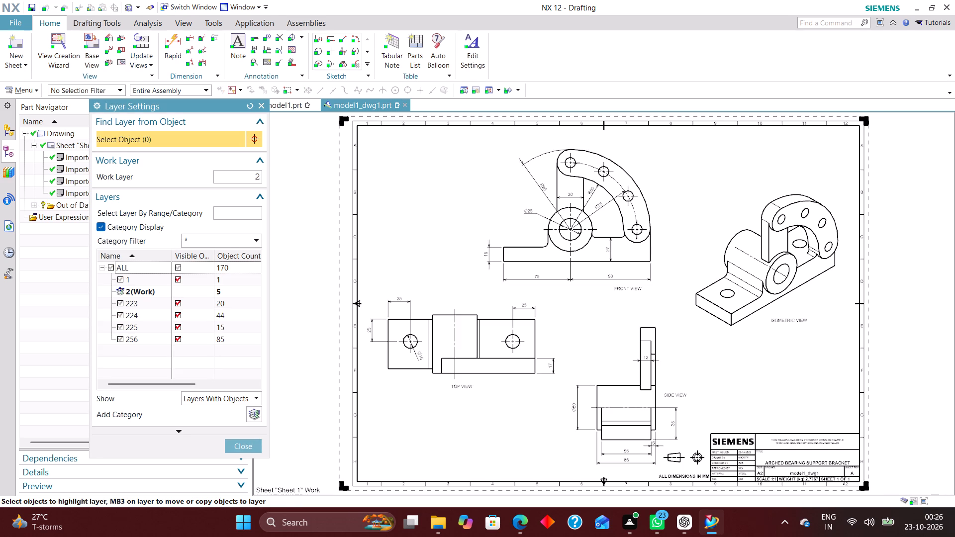
left_click(246, 445)
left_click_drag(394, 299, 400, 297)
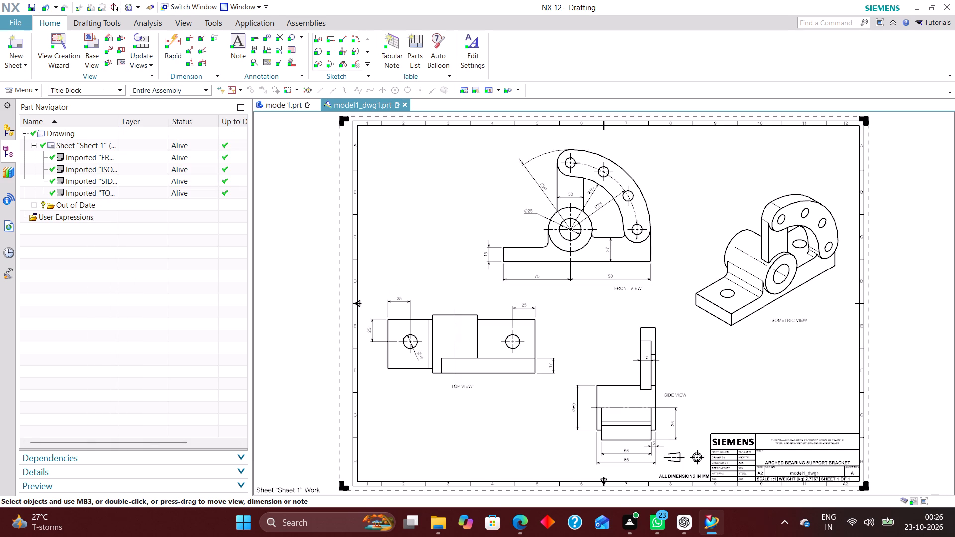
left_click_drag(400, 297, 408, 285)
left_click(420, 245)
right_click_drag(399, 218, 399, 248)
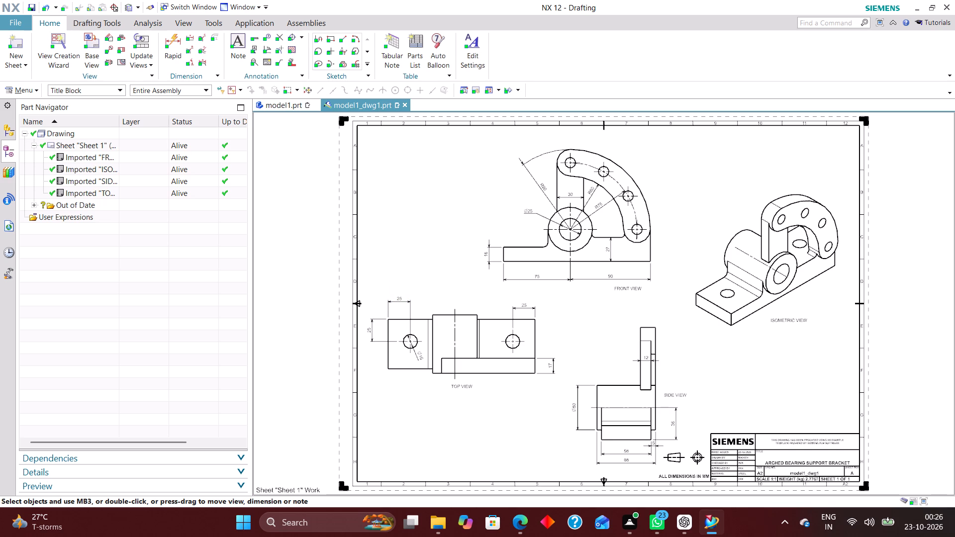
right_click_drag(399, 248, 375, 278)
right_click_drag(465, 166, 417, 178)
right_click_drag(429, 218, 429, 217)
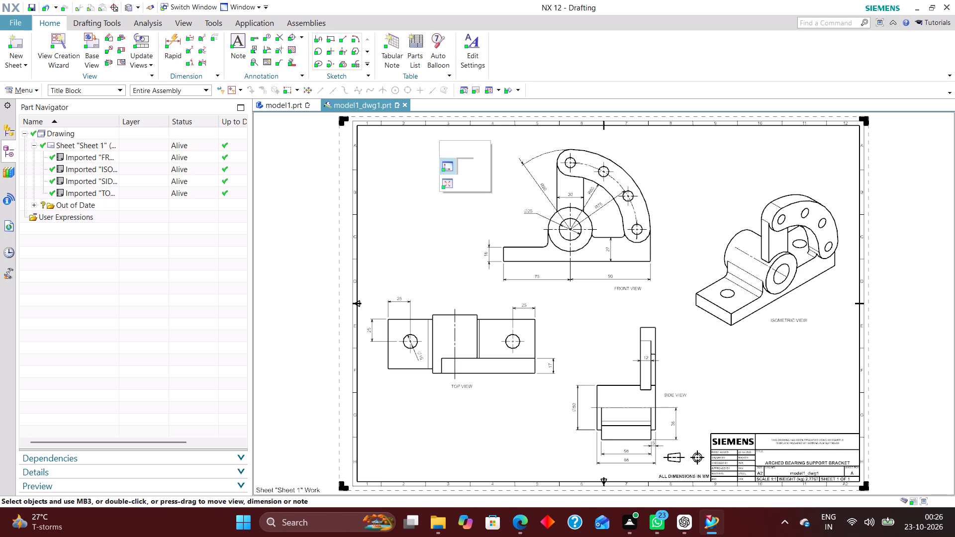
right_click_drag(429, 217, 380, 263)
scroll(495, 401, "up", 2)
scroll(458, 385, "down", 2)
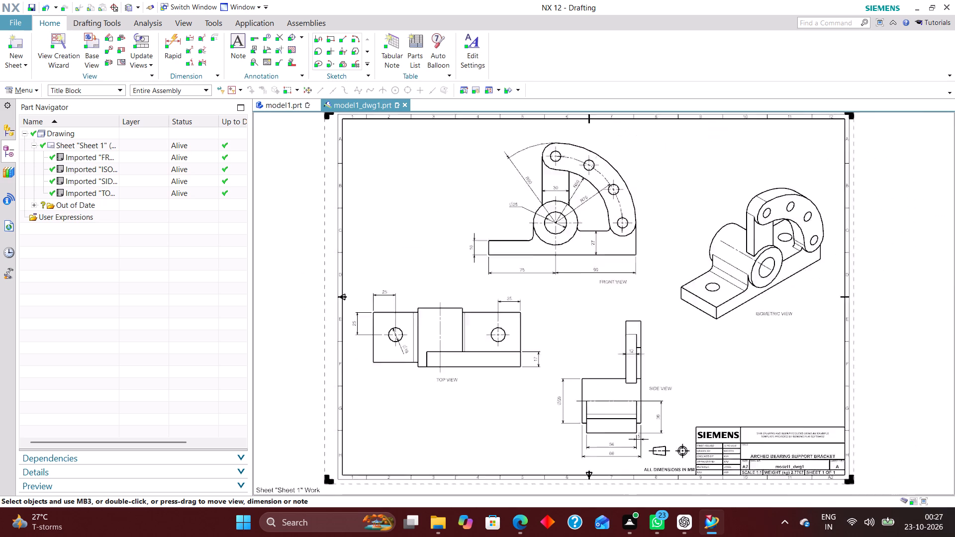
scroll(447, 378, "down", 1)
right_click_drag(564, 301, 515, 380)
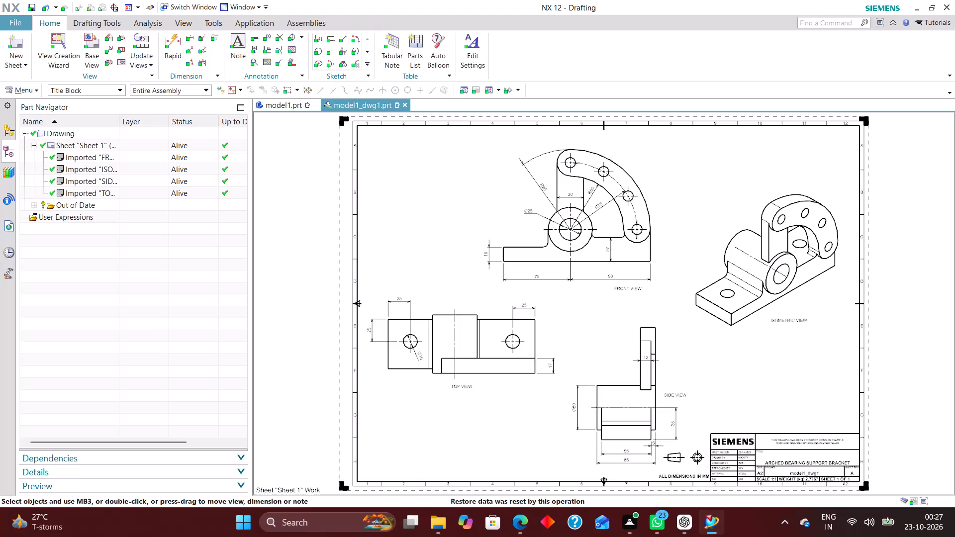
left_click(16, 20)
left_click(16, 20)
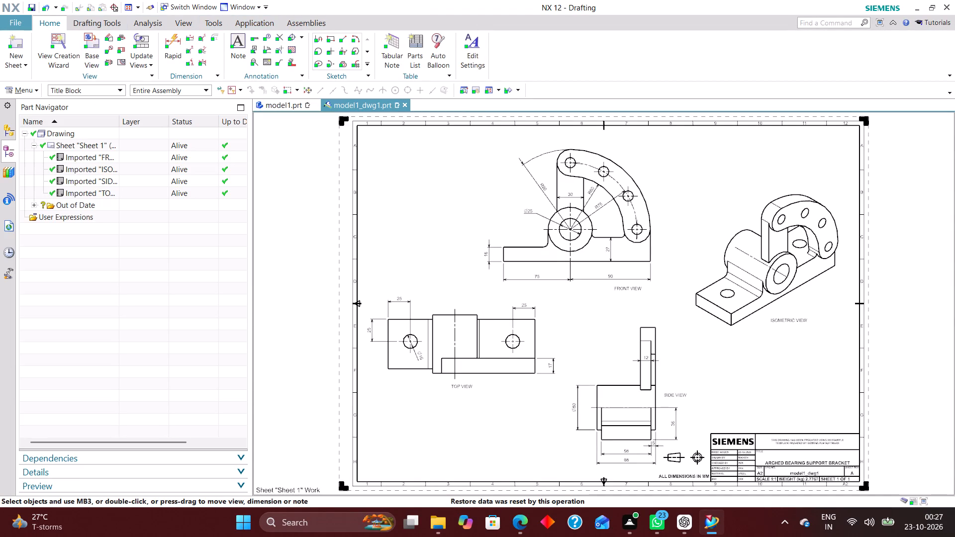
Switch to model1.prt and orient the bracket model to the isometric view.
left_click(289, 105)
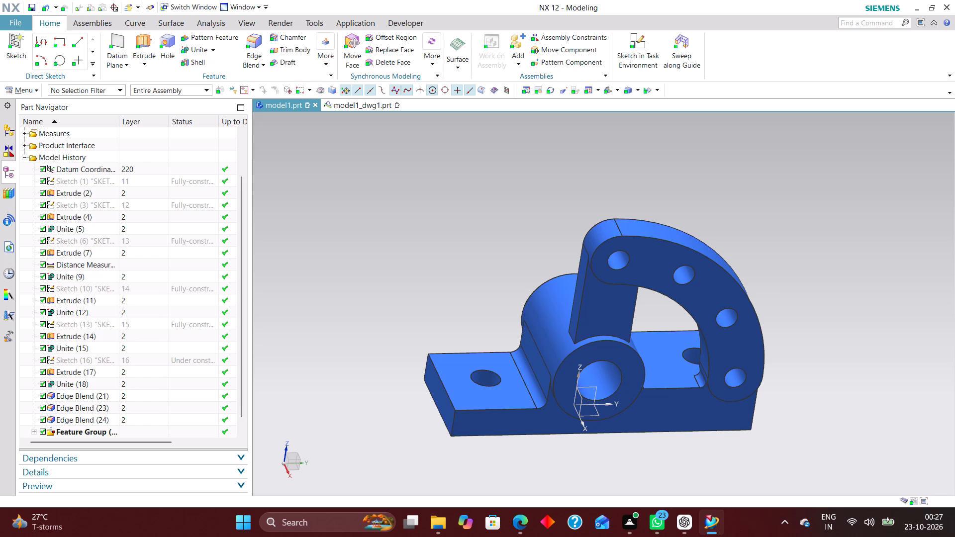
key("End")
key("End")
key("End")
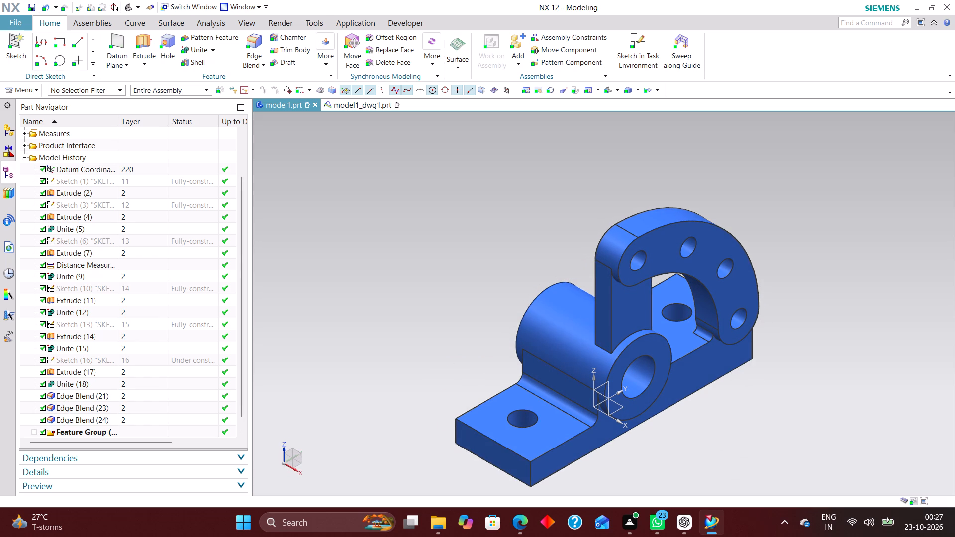
Stop the journal recording and return to the Home modeling commands.
left_click(408, 20)
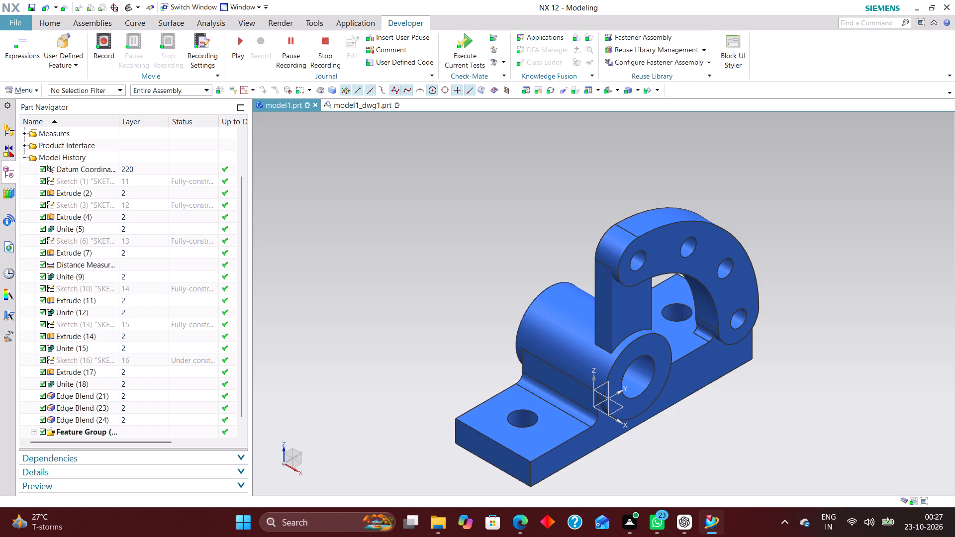
left_click(328, 40)
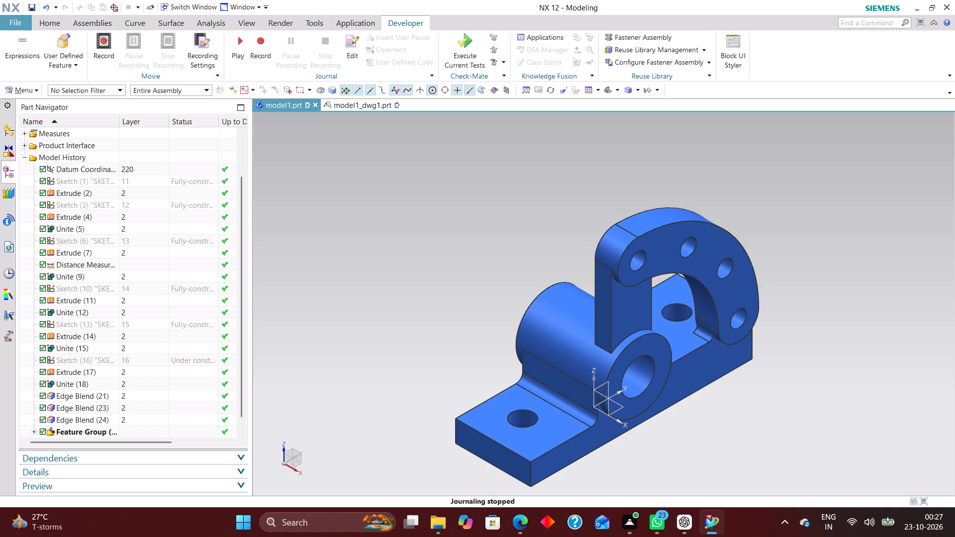
left_click(42, 19)
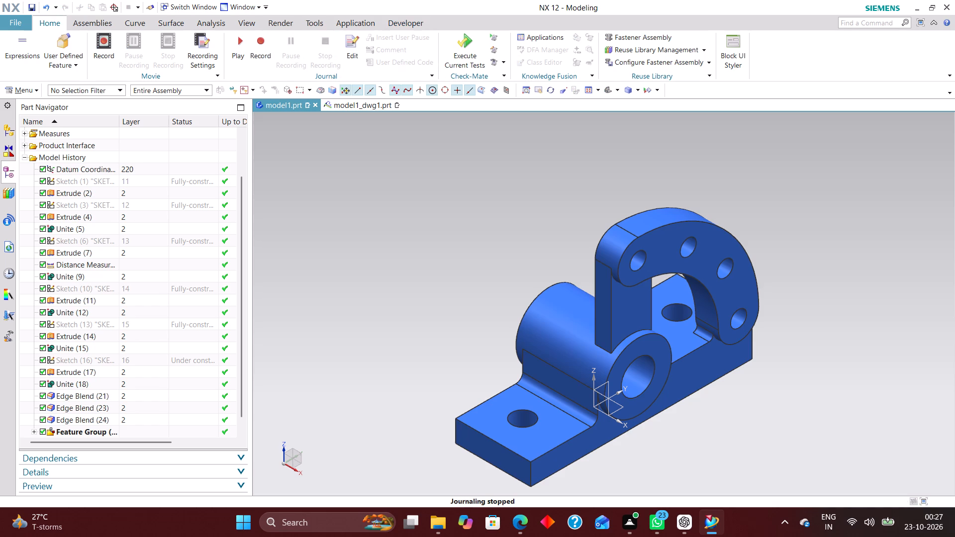
Switch back to the model1_dwg1.prt drawing.
left_click(354, 106)
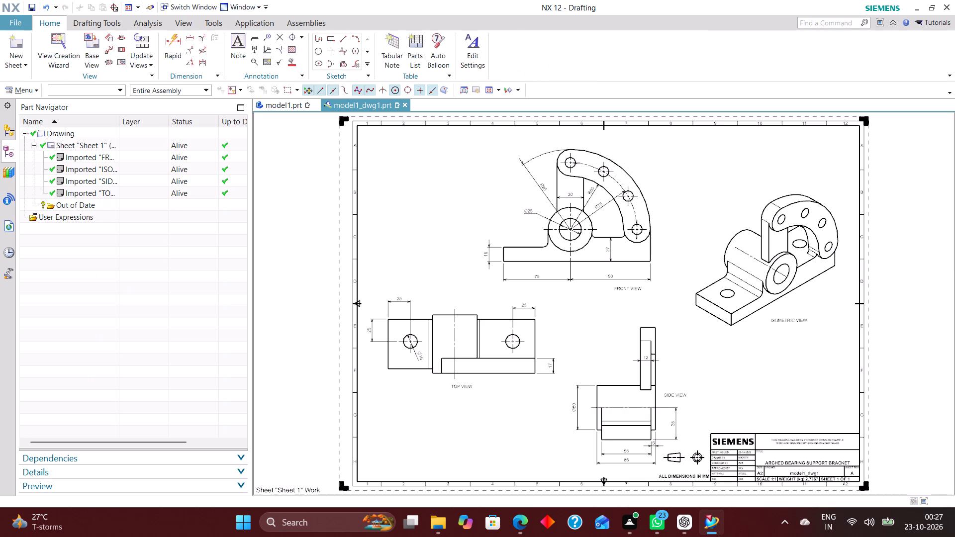
Start saving the drawing under a new name and name its model1.prt template part Arched Bearing Support Bracket.
left_click(24, 23)
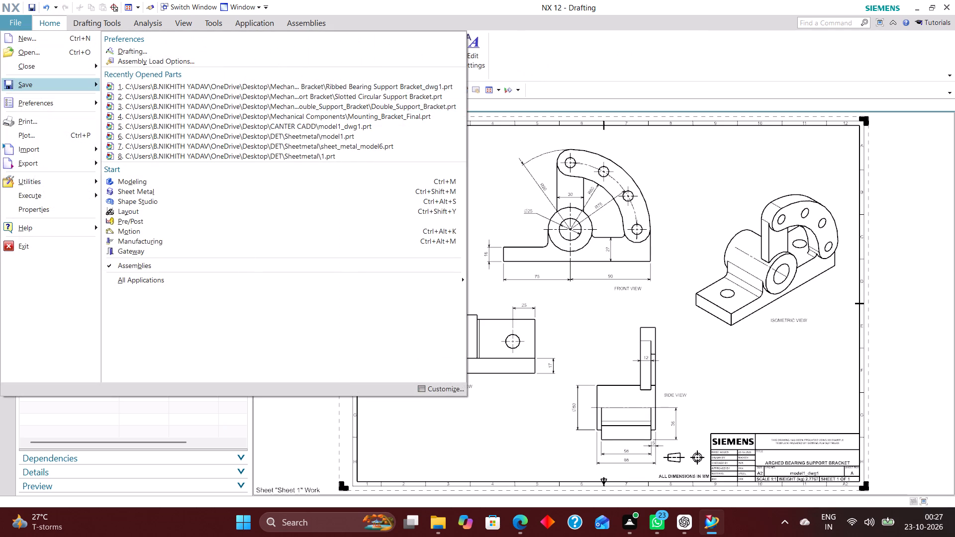
left_click(212, 117)
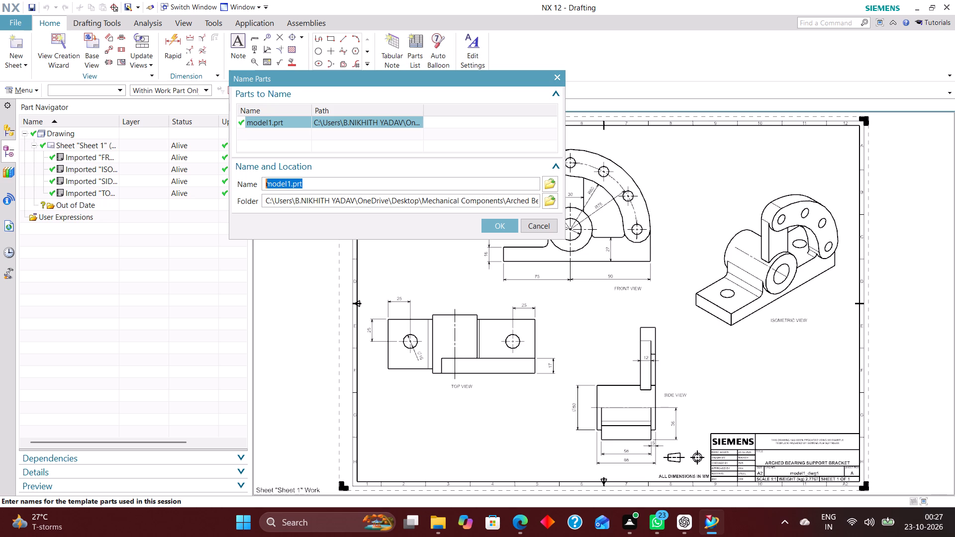
key("BackSpace")
key("ctrl+v")
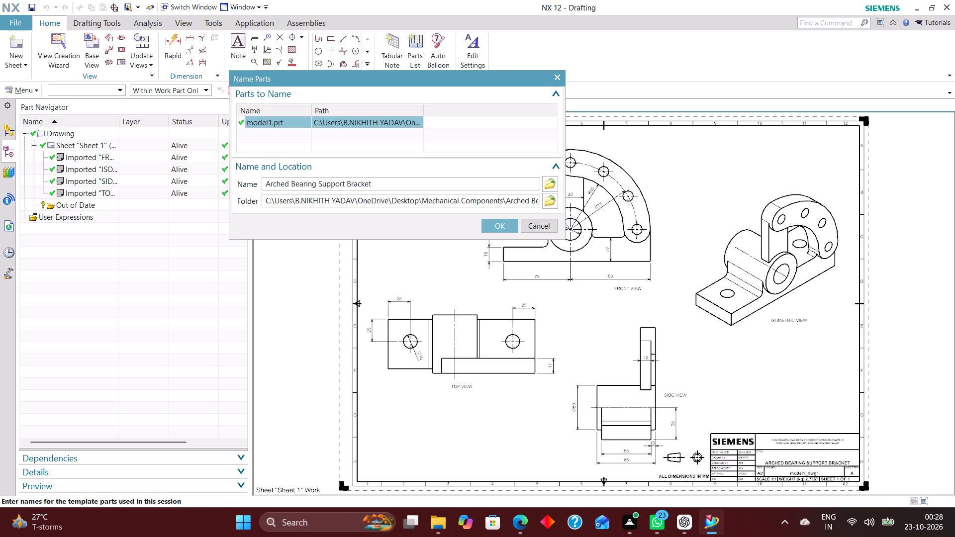
left_click(508, 225)
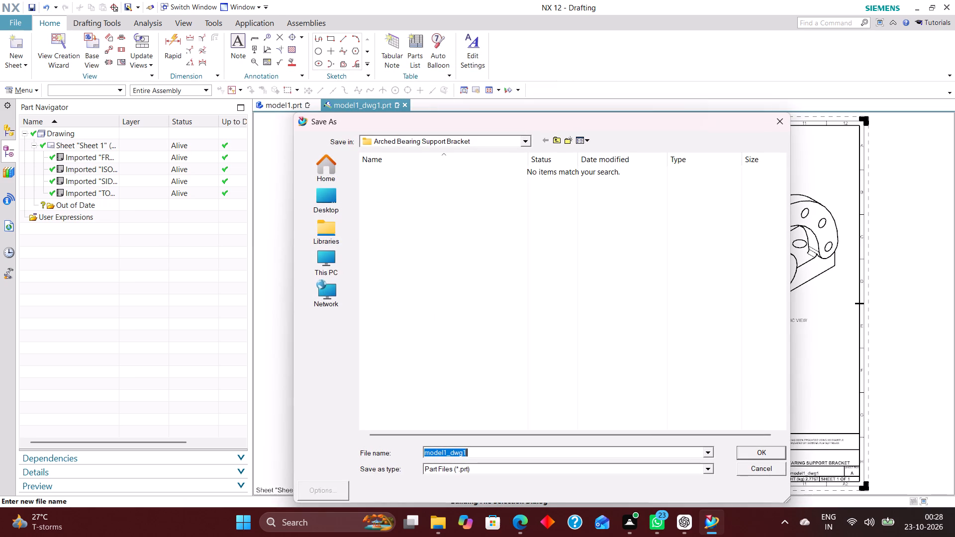
Save the drawing part as Arched Bearing Support Bracket_dwg1 in the Arched Bearing Support Bracket folder.
left_click(446, 451)
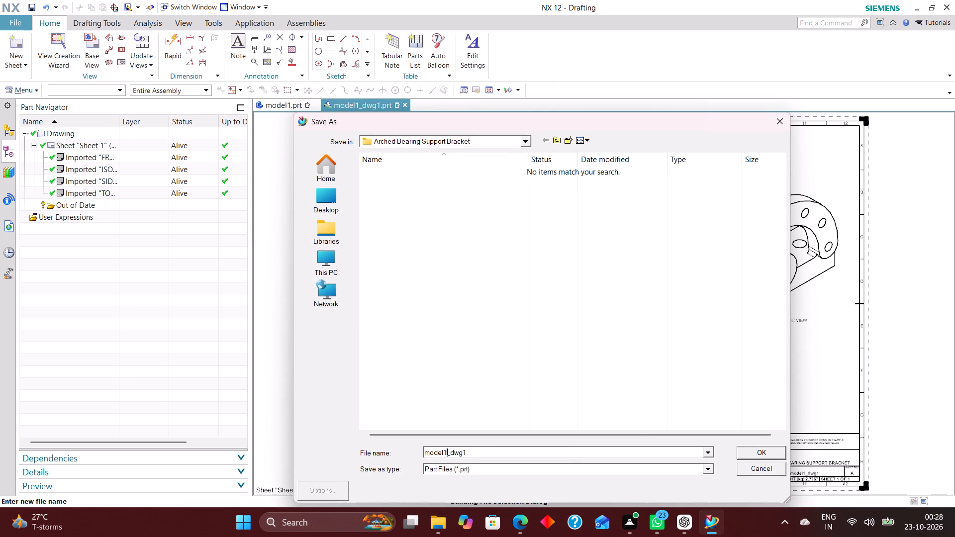
key("BackSpace")
key("BackSpace")
key("BackSpace")
key("BackSpace")
key("BackSpace")
key("BackSpace")
key("ctrl+v")
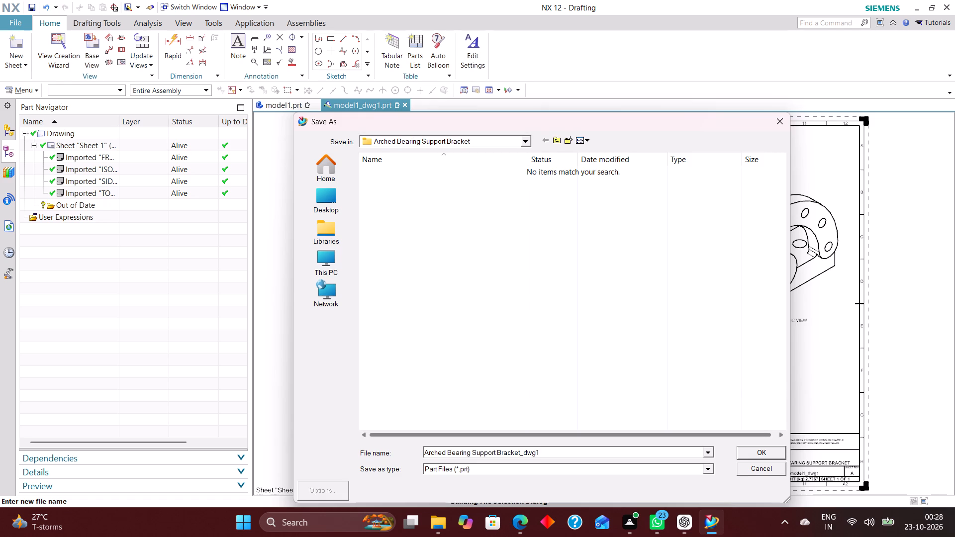
left_click(757, 451)
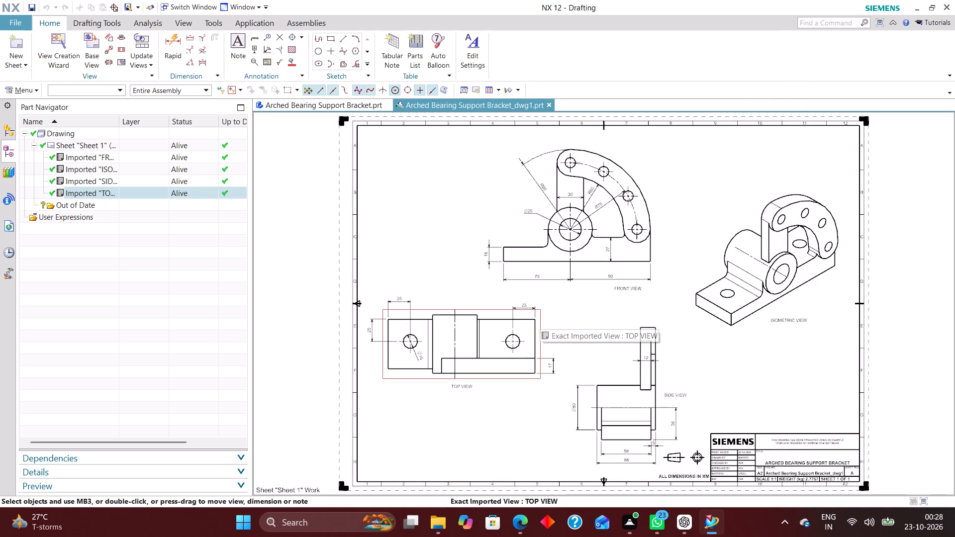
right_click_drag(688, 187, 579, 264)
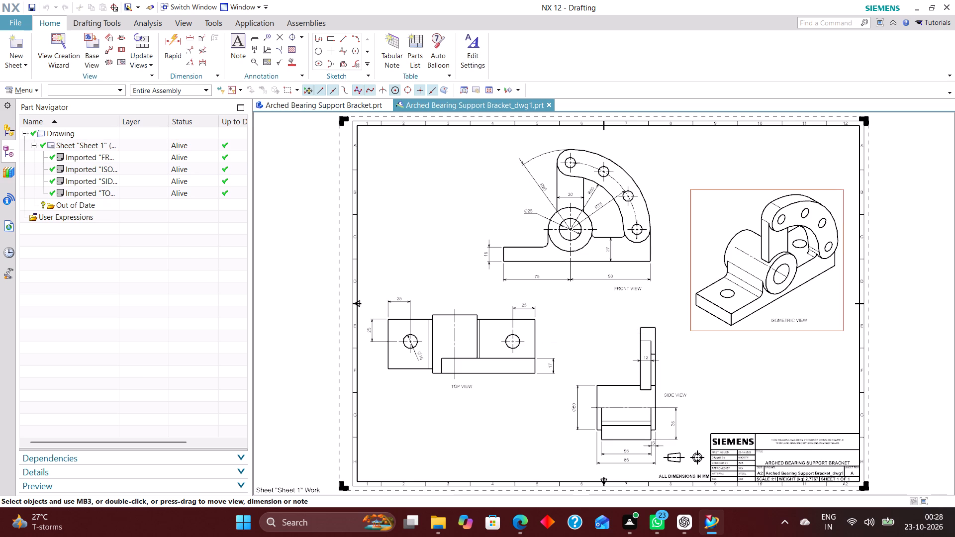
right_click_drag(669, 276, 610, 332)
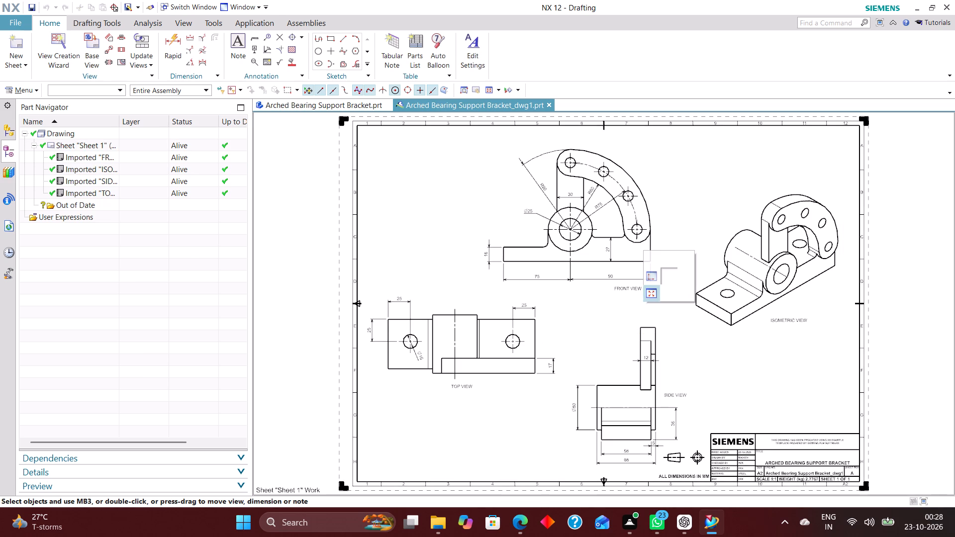